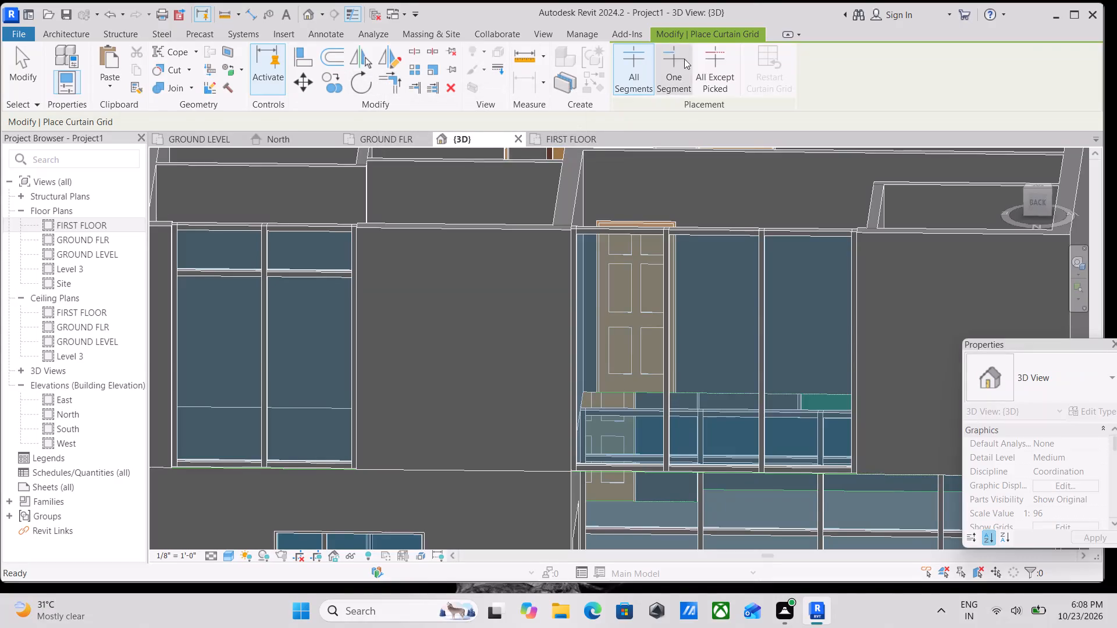
Place a horizontal curtain grid across all segments of the three-bay first-floor curtain wall, 2'-0" above its base.
scroll(747, 138, down, 2)
scroll(724, 229, up, 2)
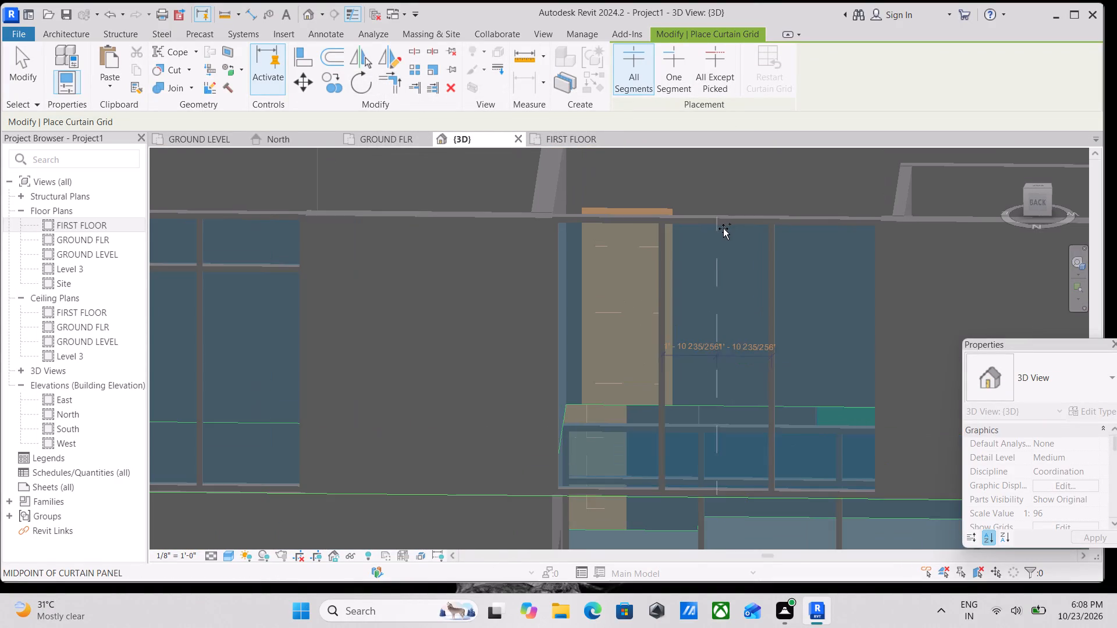
scroll(723, 274, down, 2)
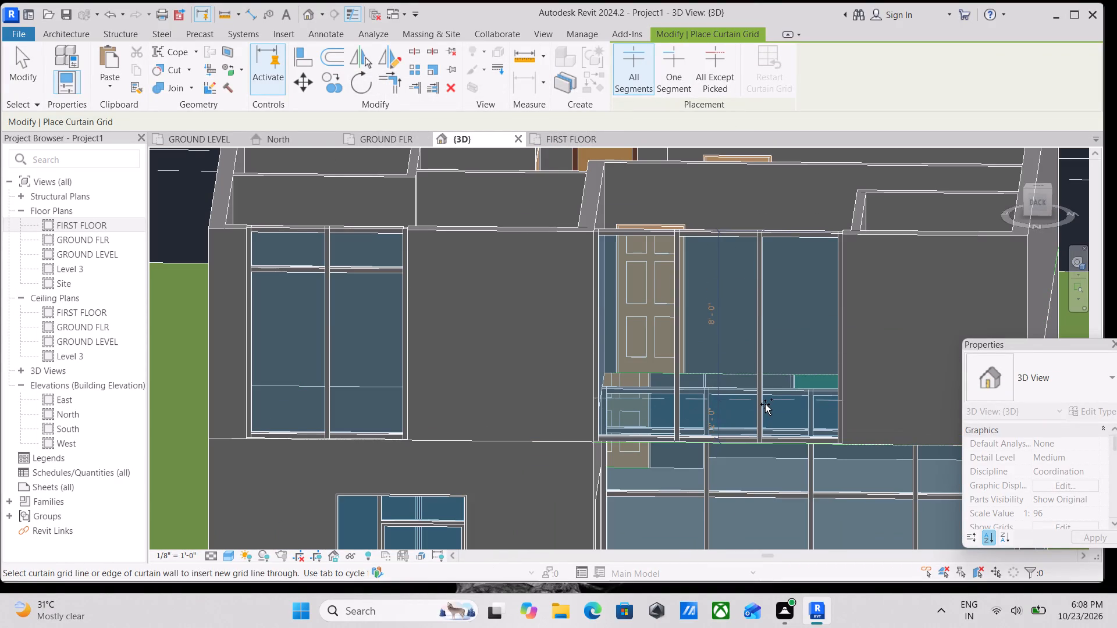
scroll(765, 404, up, 1)
scroll(765, 404, down, 1)
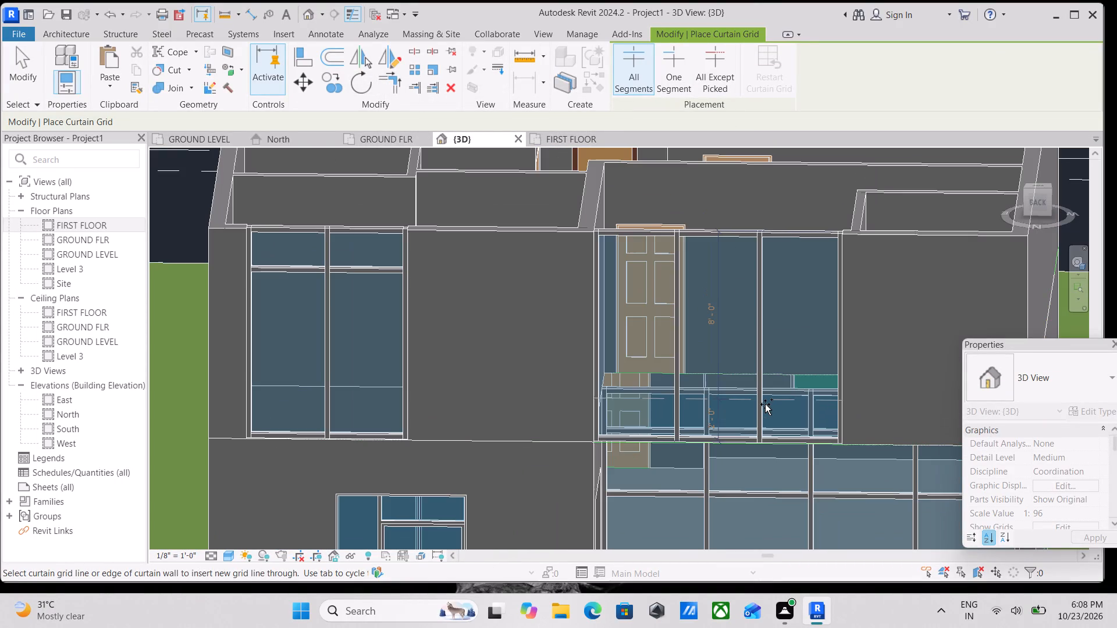
click(765, 404)
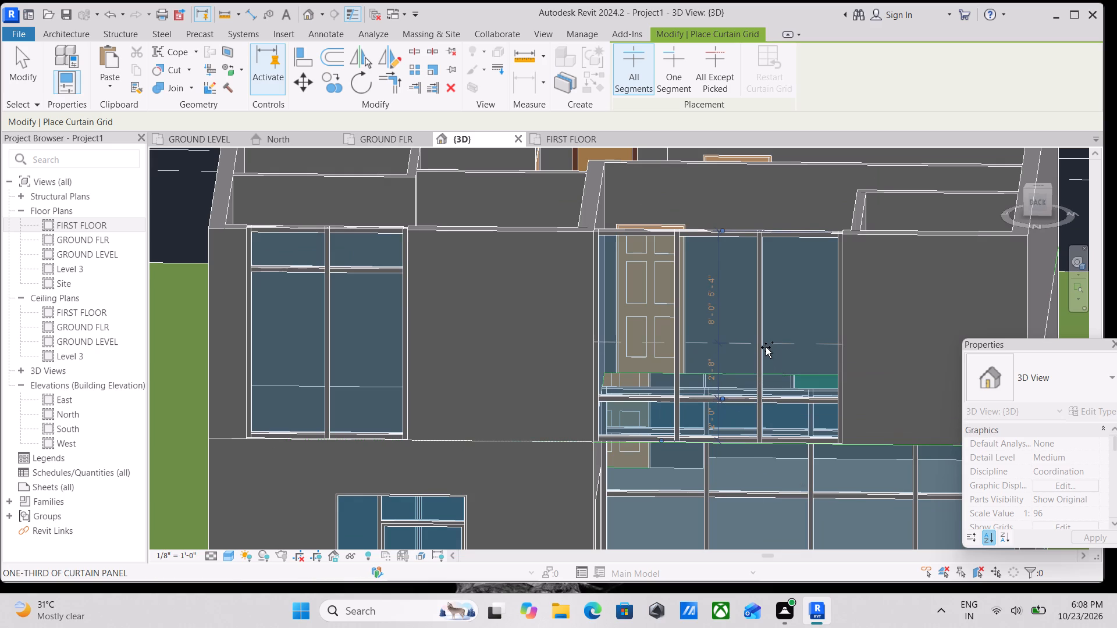
Add a second horizontal grid to the same curtain wall, midway between the lower grid and the top, giving 4'-0" spacings, and finish the command.
scroll(767, 332, up, 2)
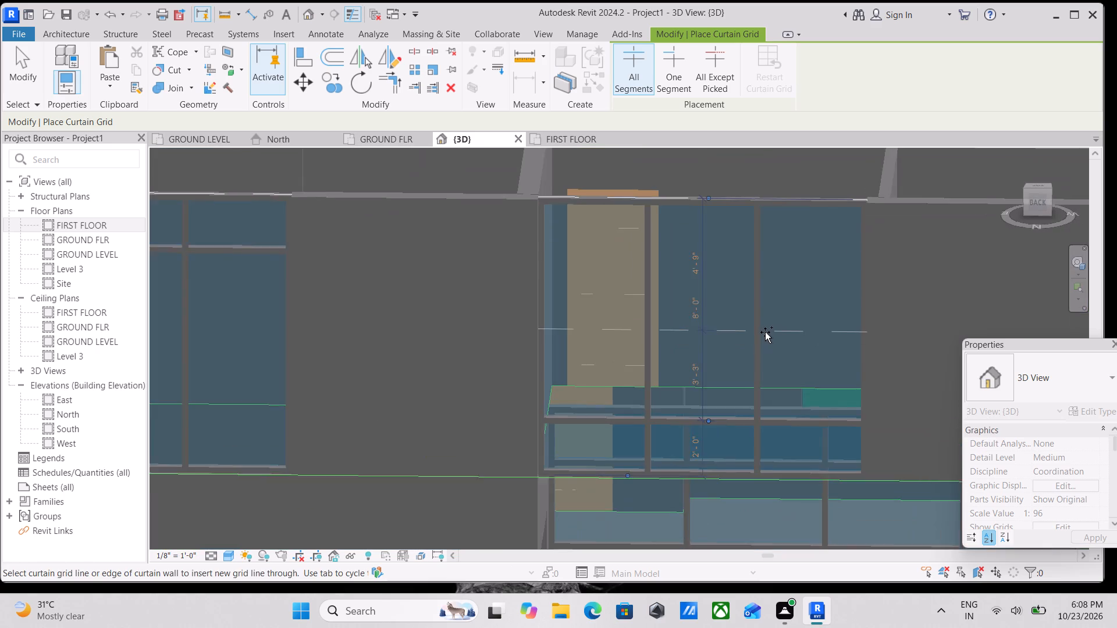
scroll(765, 332, up, 1)
scroll(767, 309, down, 3)
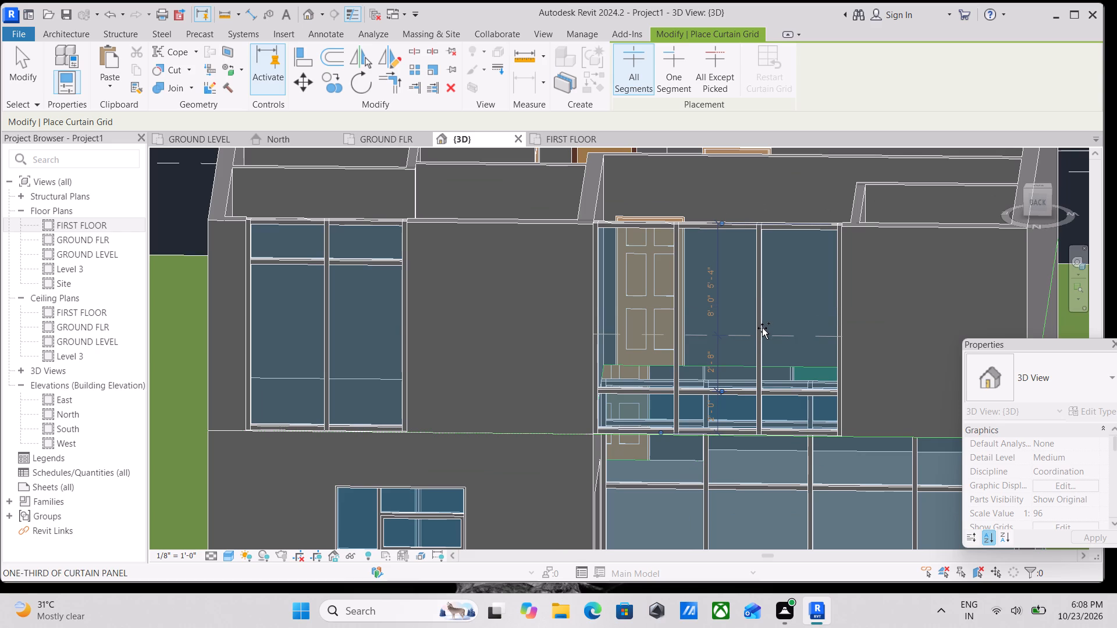
click(764, 319)
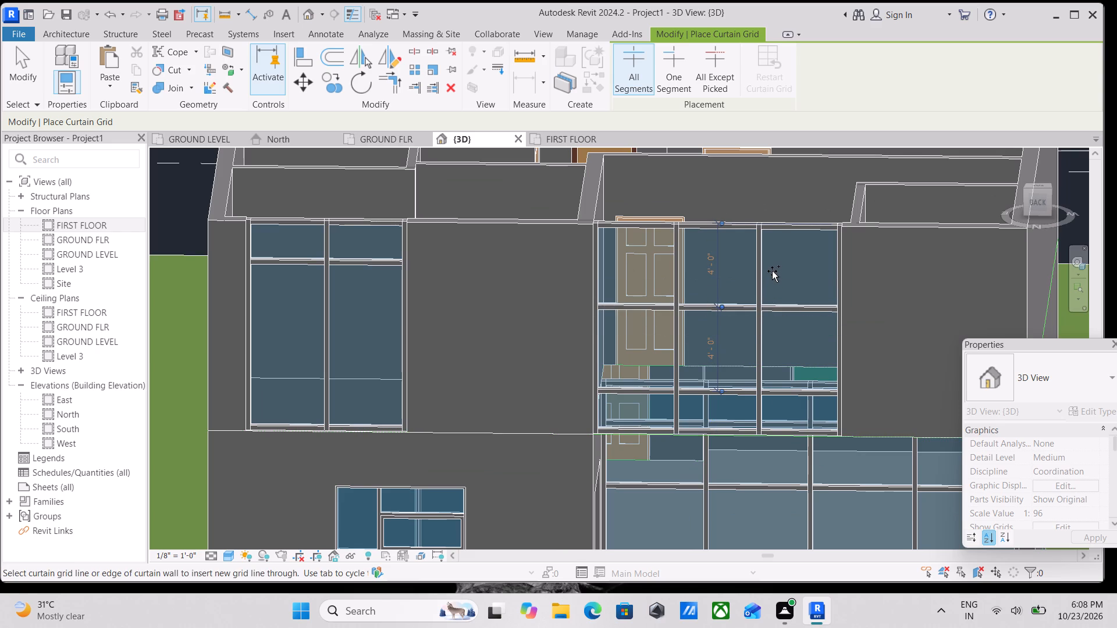
scroll(772, 271, down, 4)
scroll(784, 297, up, 1)
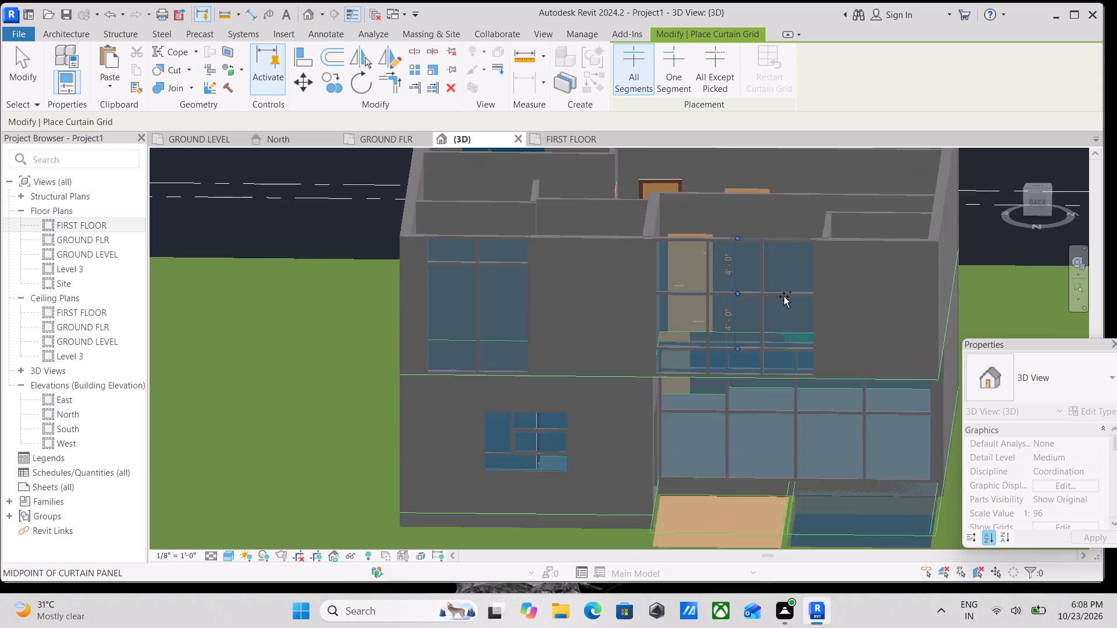
scroll(784, 297, up, 4)
key(Escape)
key(Escape)
scroll(748, 384, up, 3)
scroll(768, 361, down, 3)
key(Escape)
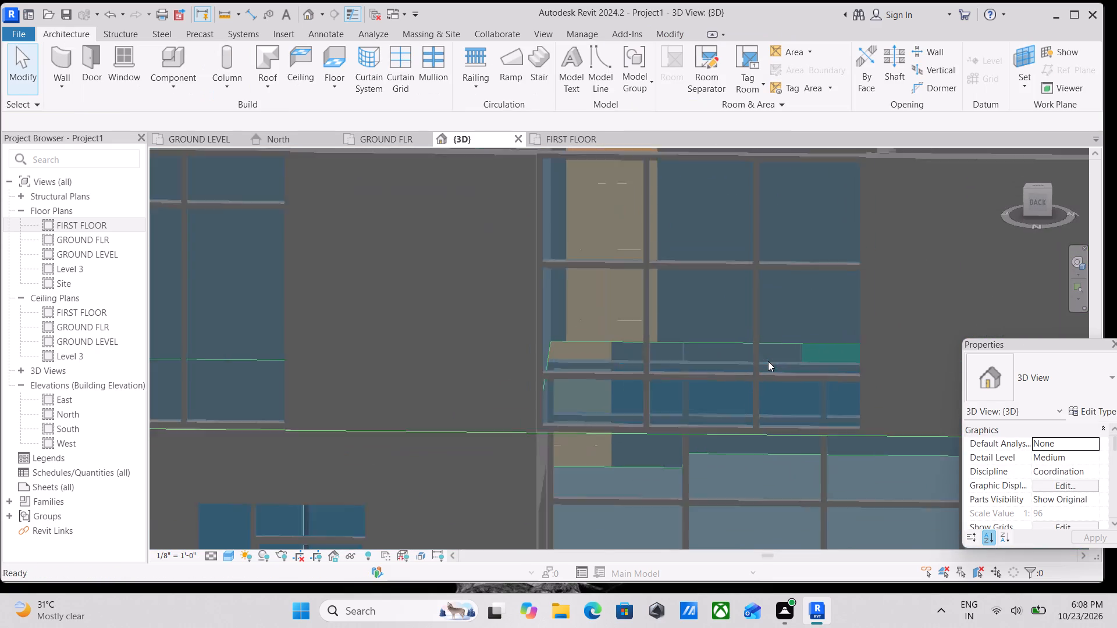
Examine the mullion divisions of the first-floor curtain walls on the back facade from several angles.
scroll(768, 361, down, 6)
key(Escape)
scroll(774, 356, down, 3)
shift+middle_drag(769, 359, 678, 308)
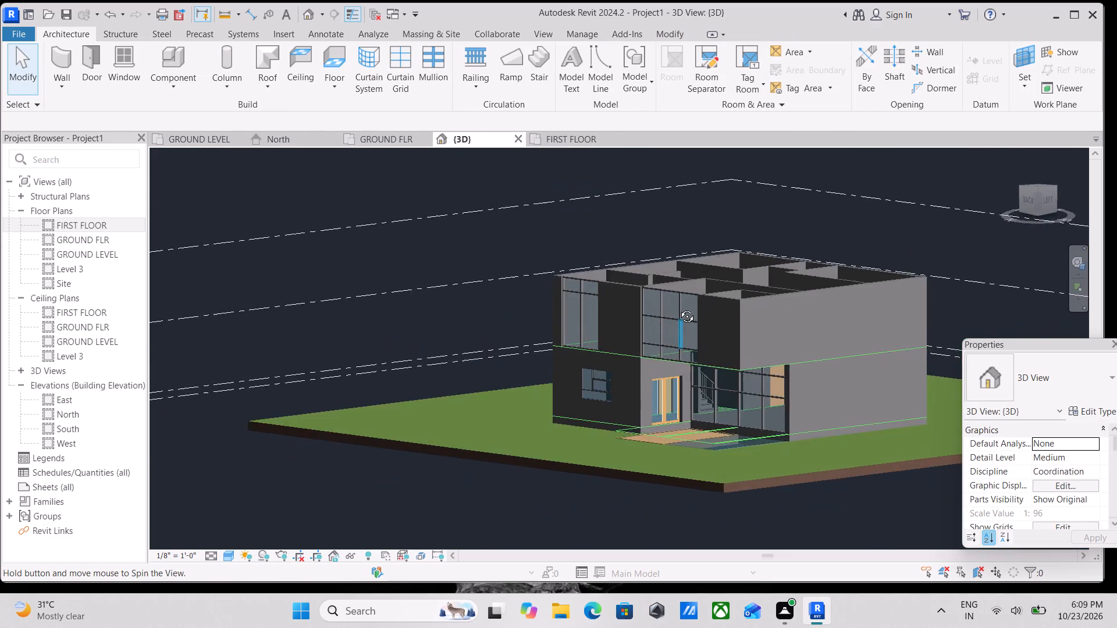
shift+middle_drag(678, 308, 833, 345)
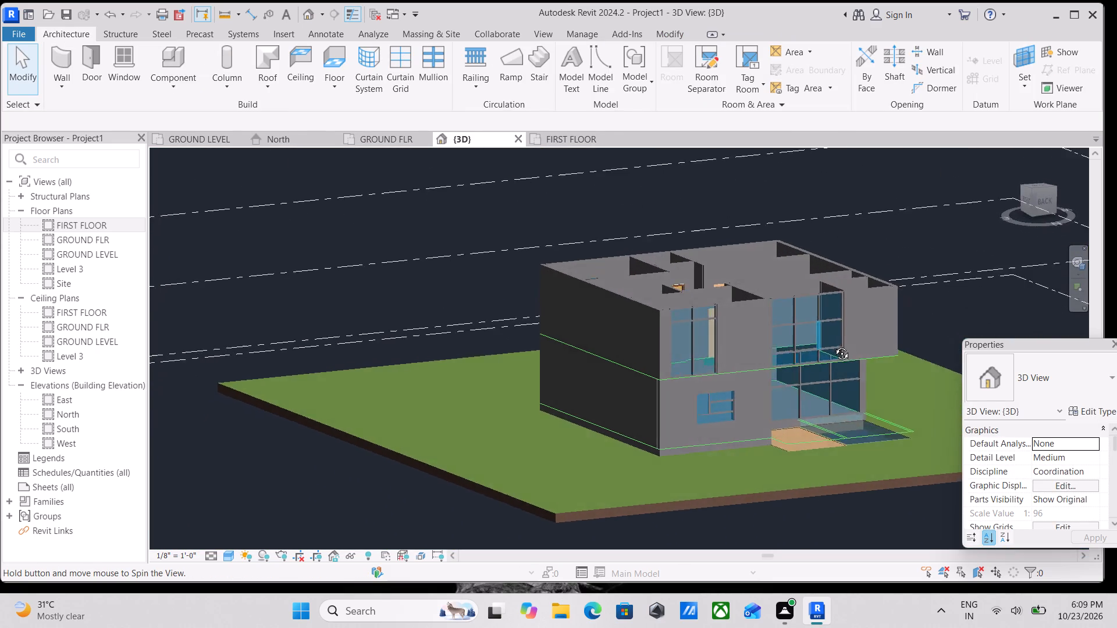
shift+middle_drag(833, 345, 765, 383)
scroll(764, 351, up, 7)
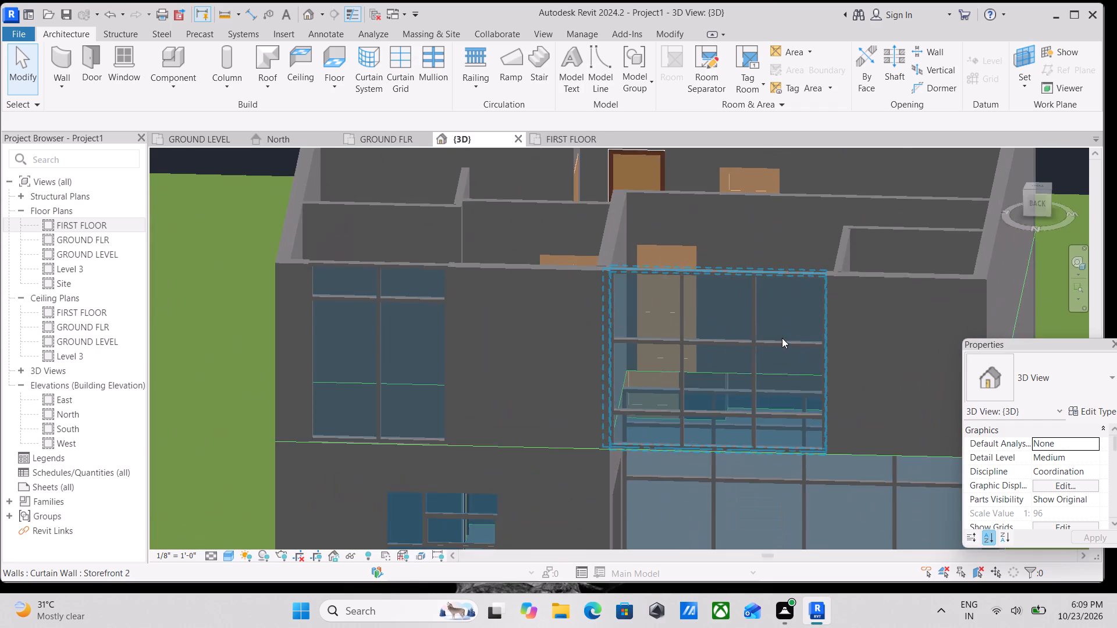
scroll(782, 338, up, 3)
key(Escape)
scroll(670, 449, down, 3)
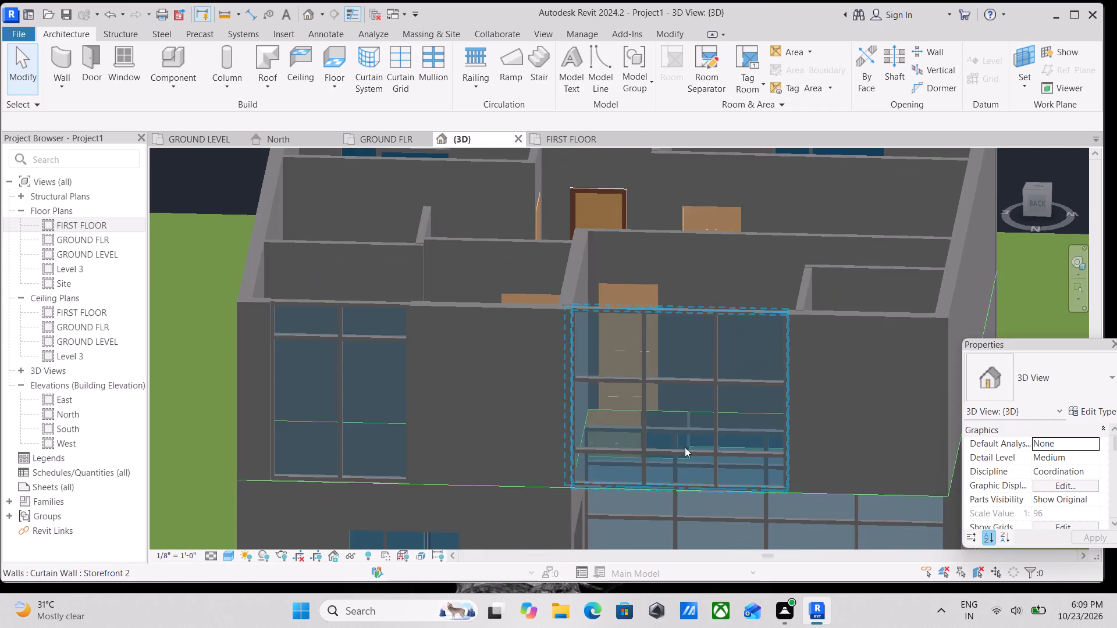
scroll(685, 447, down, 6)
shift+middle_drag(709, 456, 819, 369)
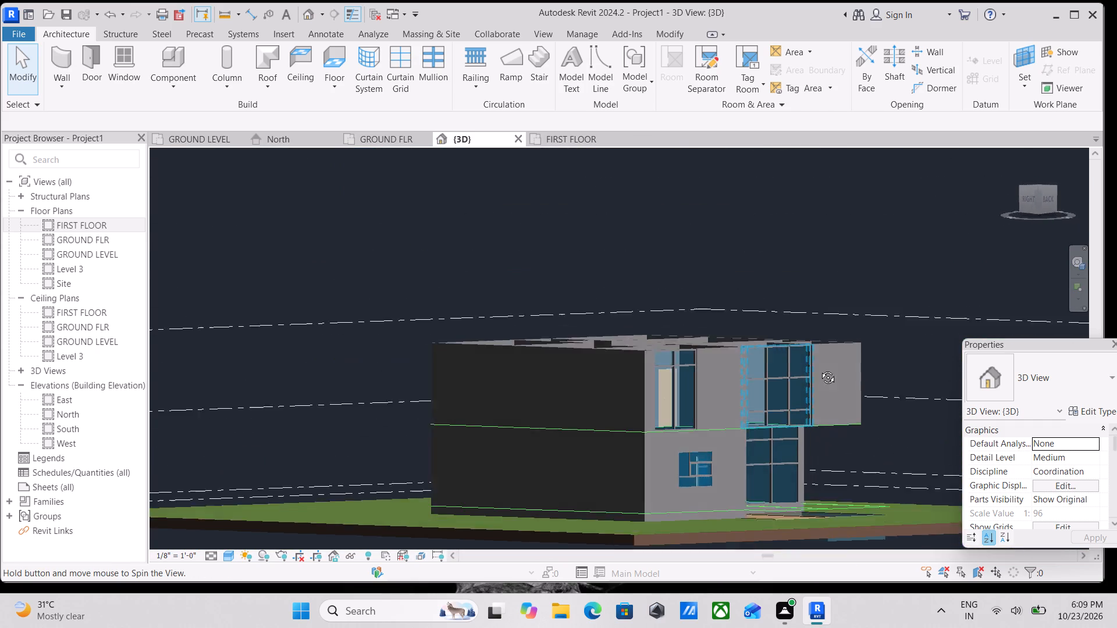
shift+middle_drag(819, 369, 841, 433)
scroll(807, 376, up, 11)
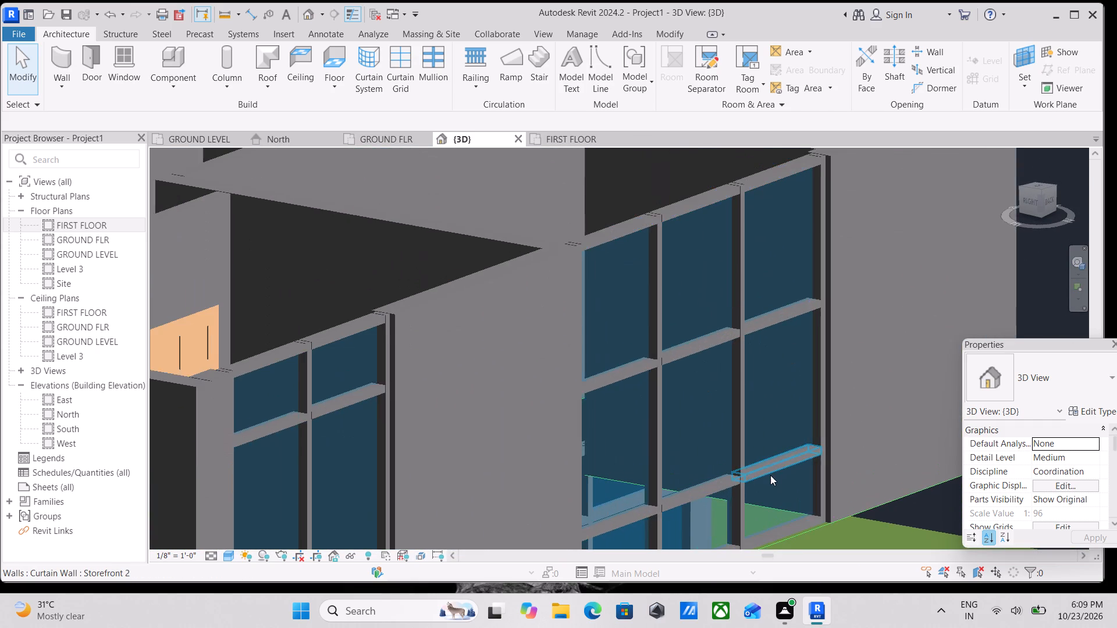
scroll(765, 463, down, 3)
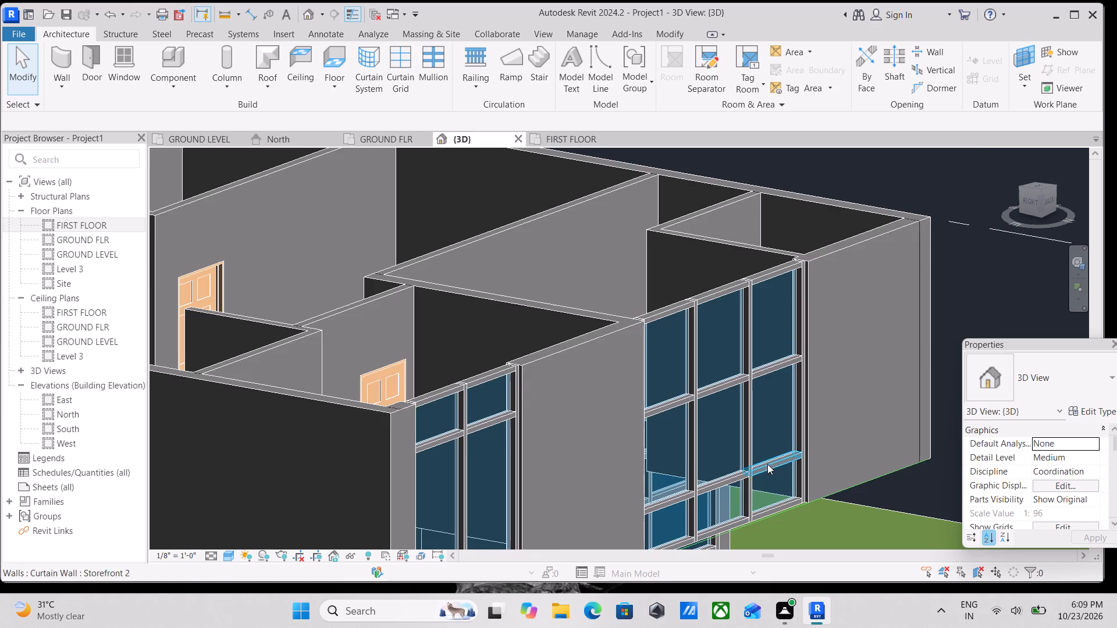
scroll(764, 455, down, 4)
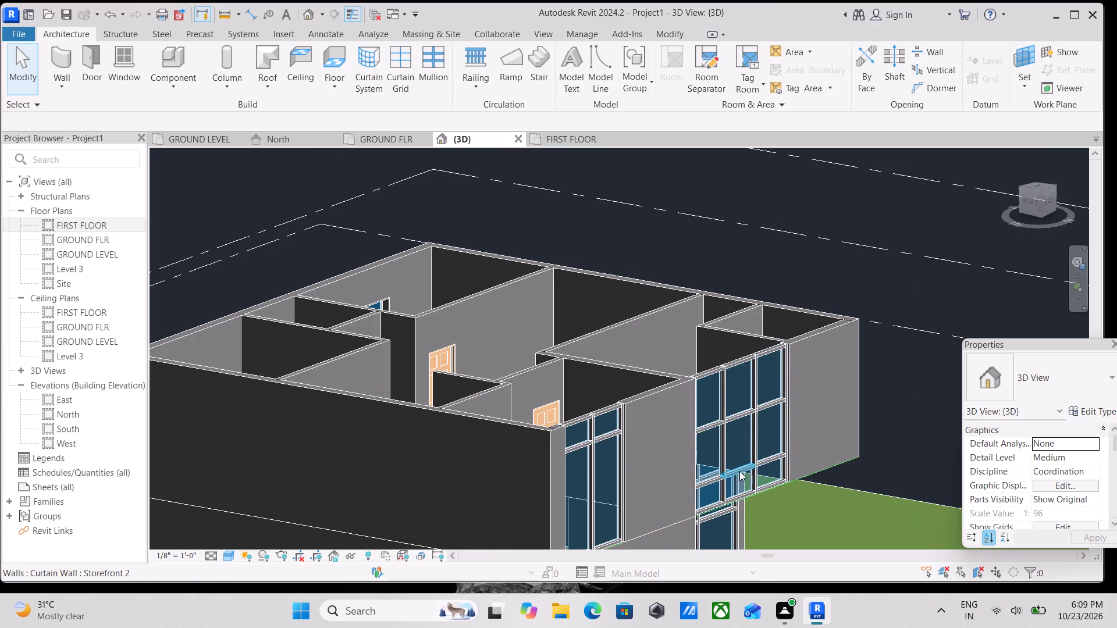
click(739, 471)
scroll(788, 462, up, 6)
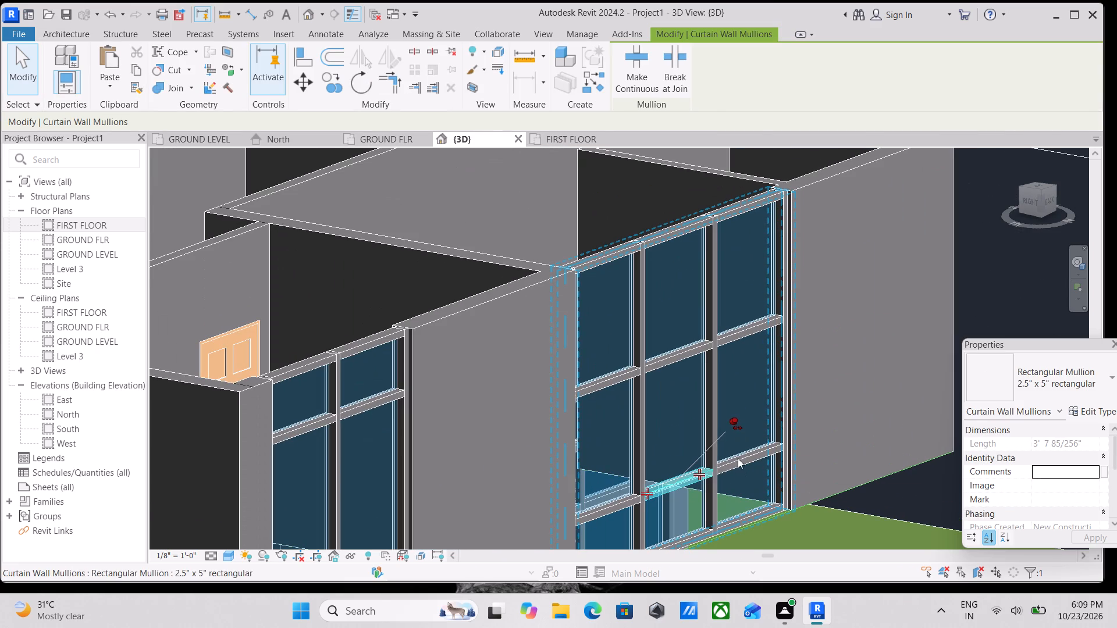
scroll(739, 455, down, 5)
key(Escape)
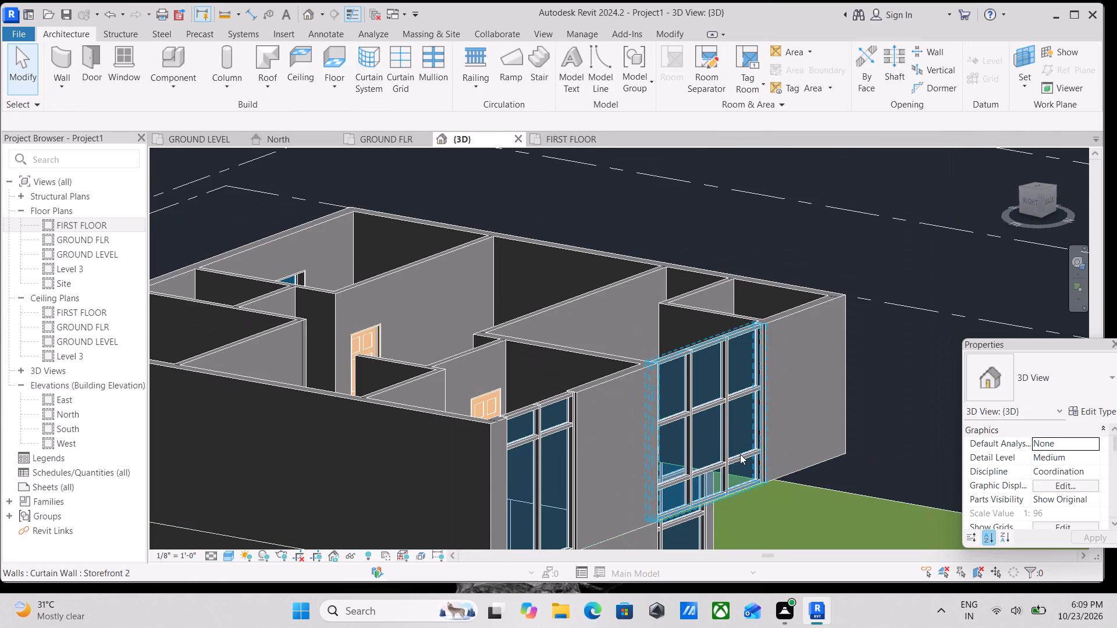
scroll(740, 454, down, 2)
shift+middle_drag(744, 434, 549, 420)
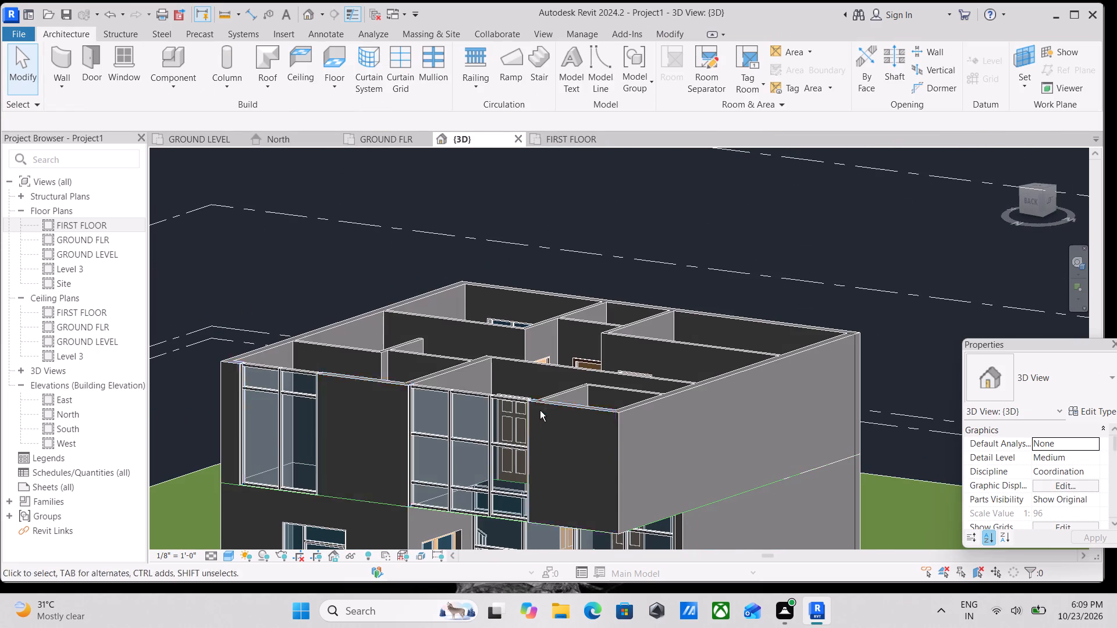
shift+middle_drag(540, 425, 627, 419)
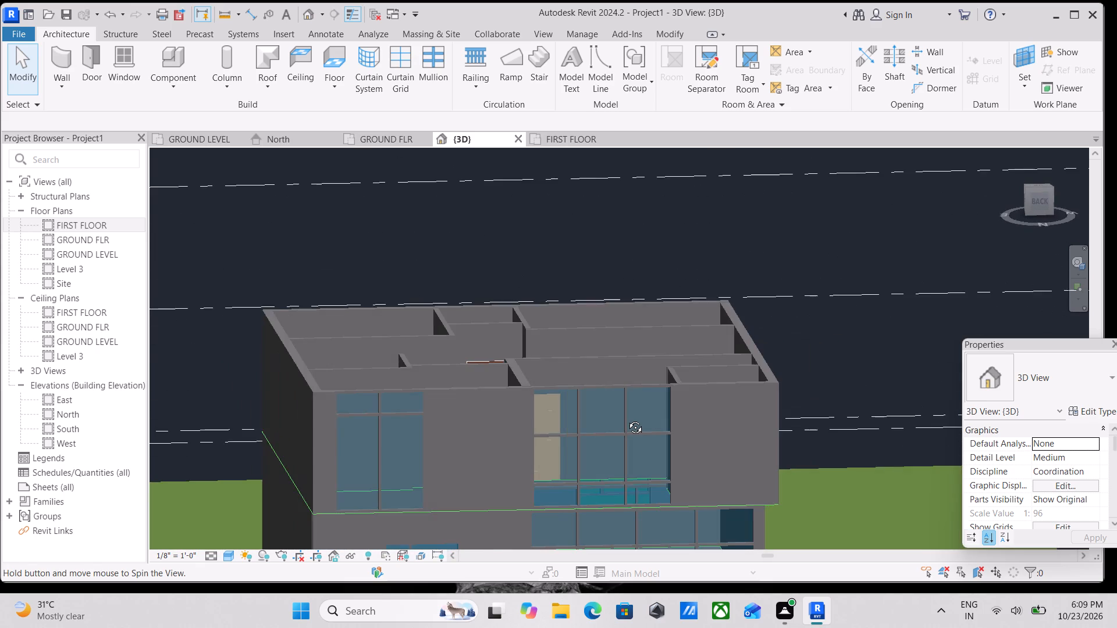
shift+middle_drag(627, 419, 833, 427)
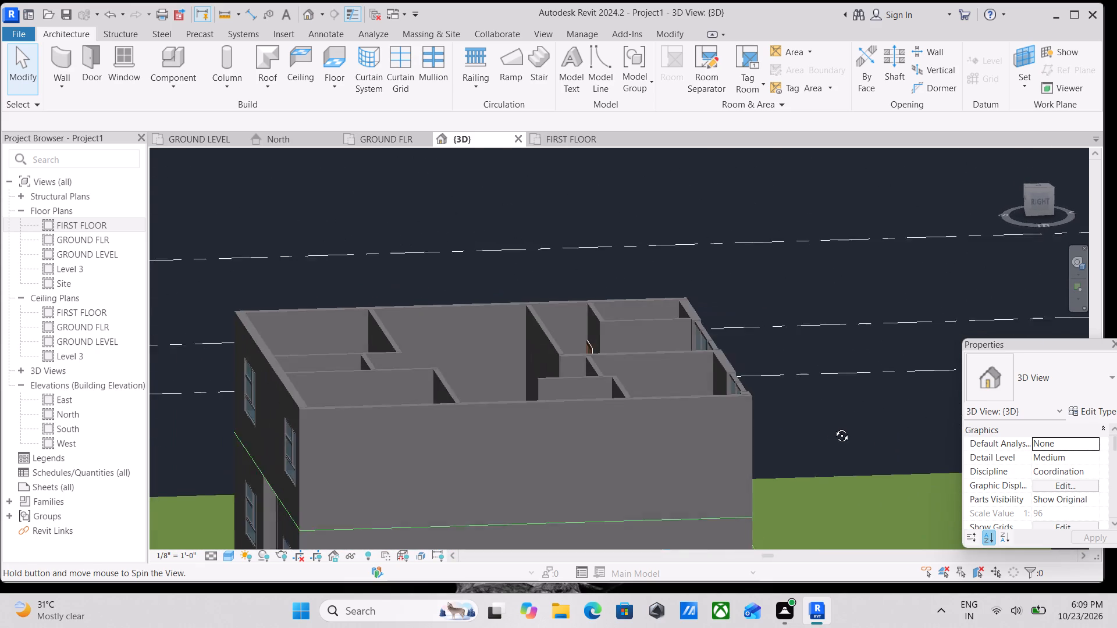
shift+middle_drag(833, 427, 776, 424)
shift+middle_drag(773, 422, 691, 399)
middle_drag(618, 365, 671, 350)
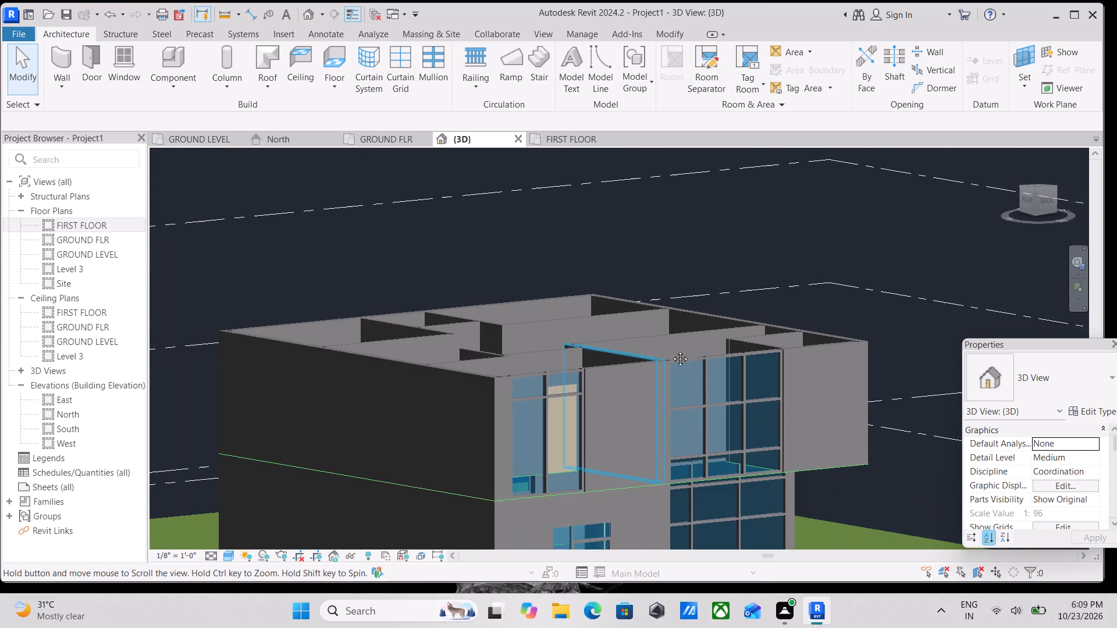
middle_drag(671, 350, 730, 344)
Unpin and delete the two horizontal 2.5" x 5" rectangular mullions crossing the upper part of the two-bay first-floor curtain wall.
shift+scroll(673, 399, up, 12)
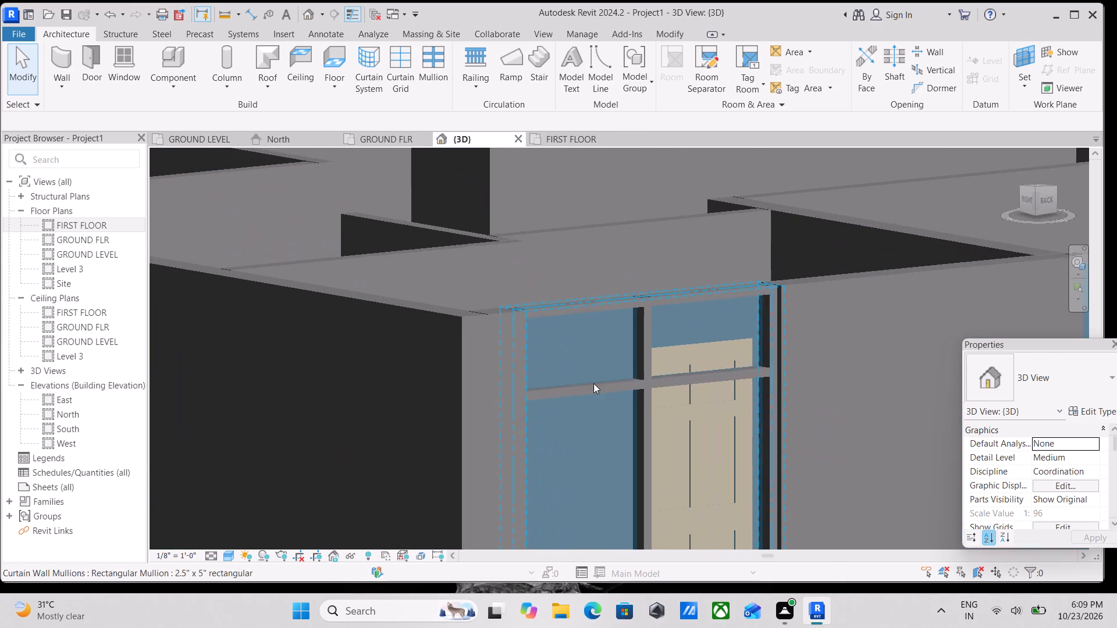
click(591, 386)
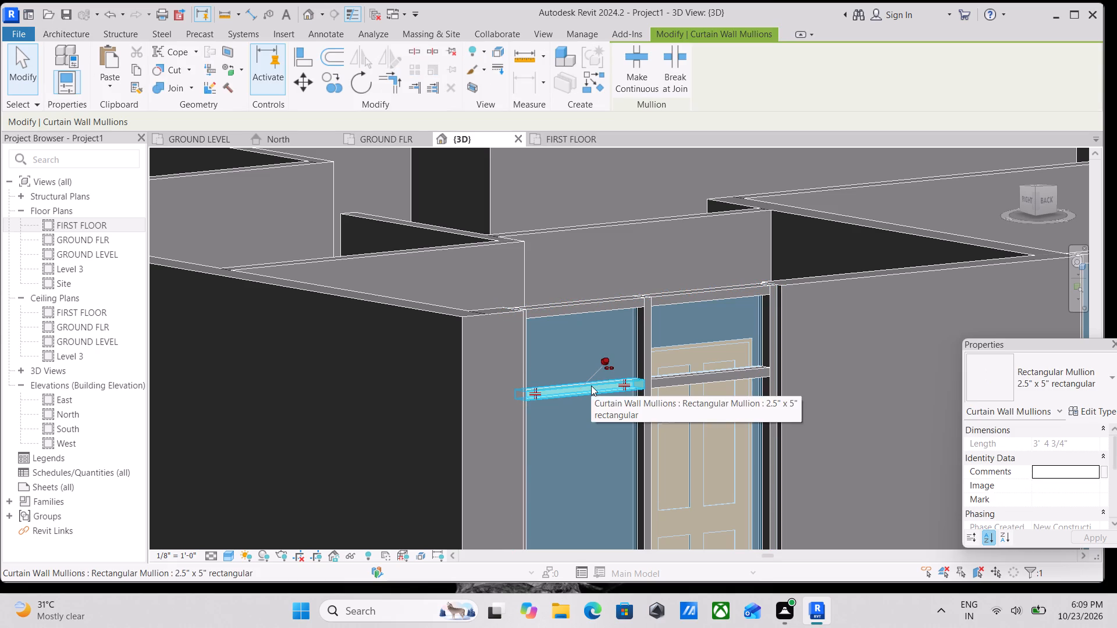
click(606, 359)
right_click(606, 359)
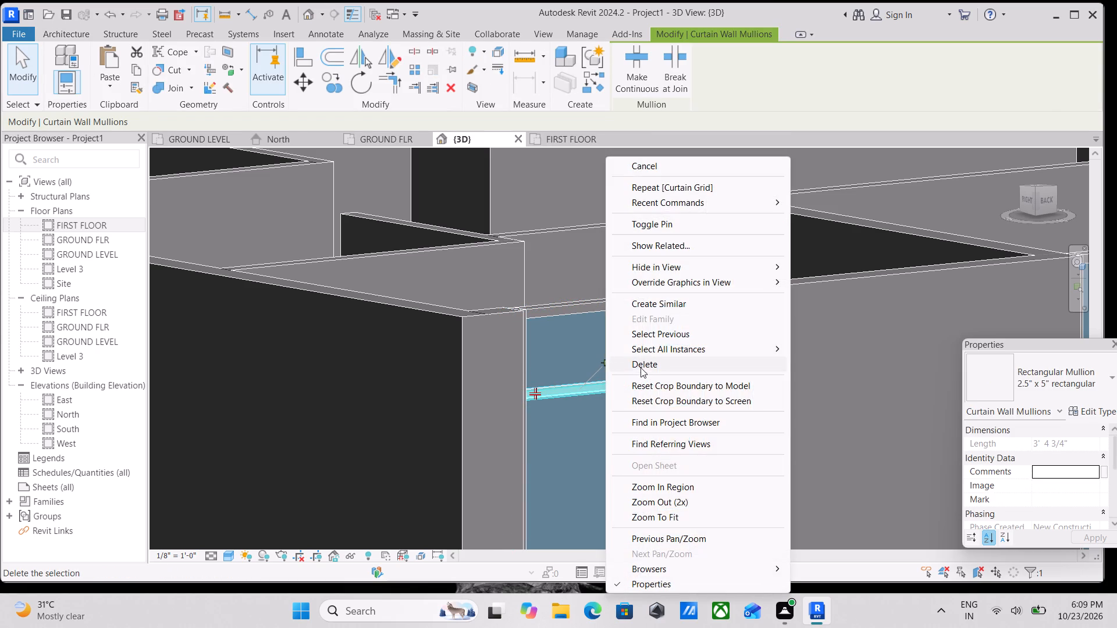
click(641, 367)
click(664, 384)
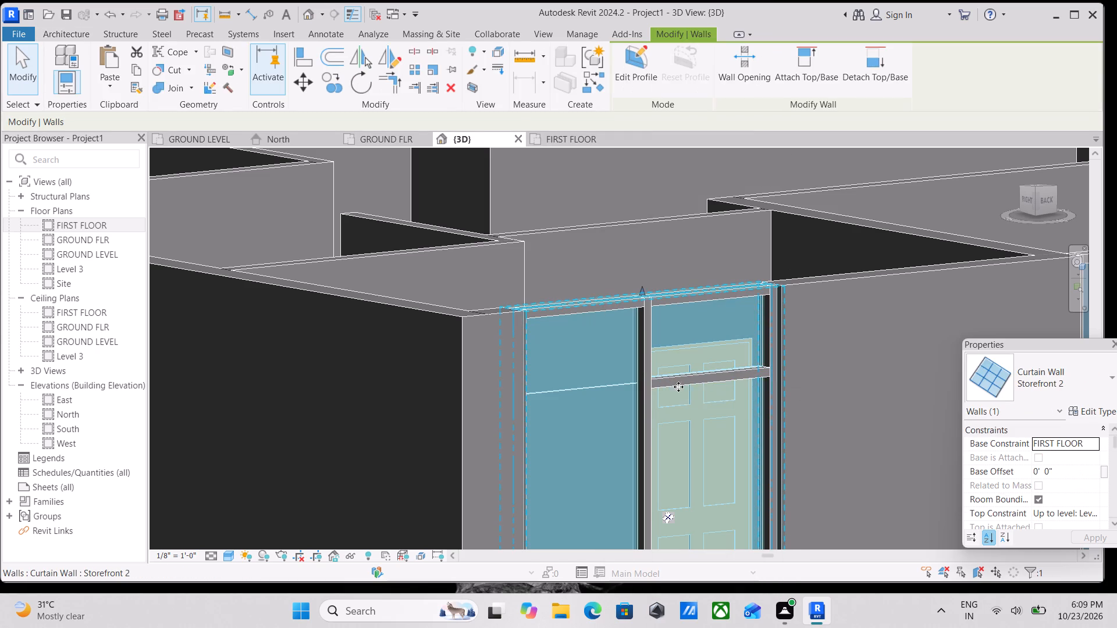
key(Escape)
scroll(697, 391, up, 2)
click(708, 376)
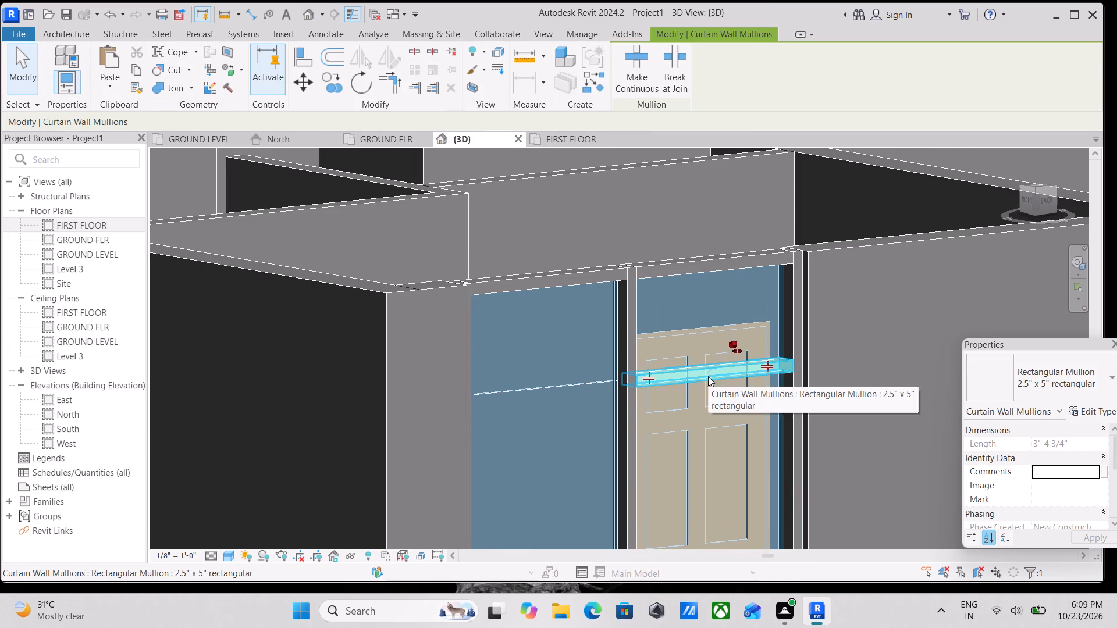
click(732, 346)
right_click(732, 346)
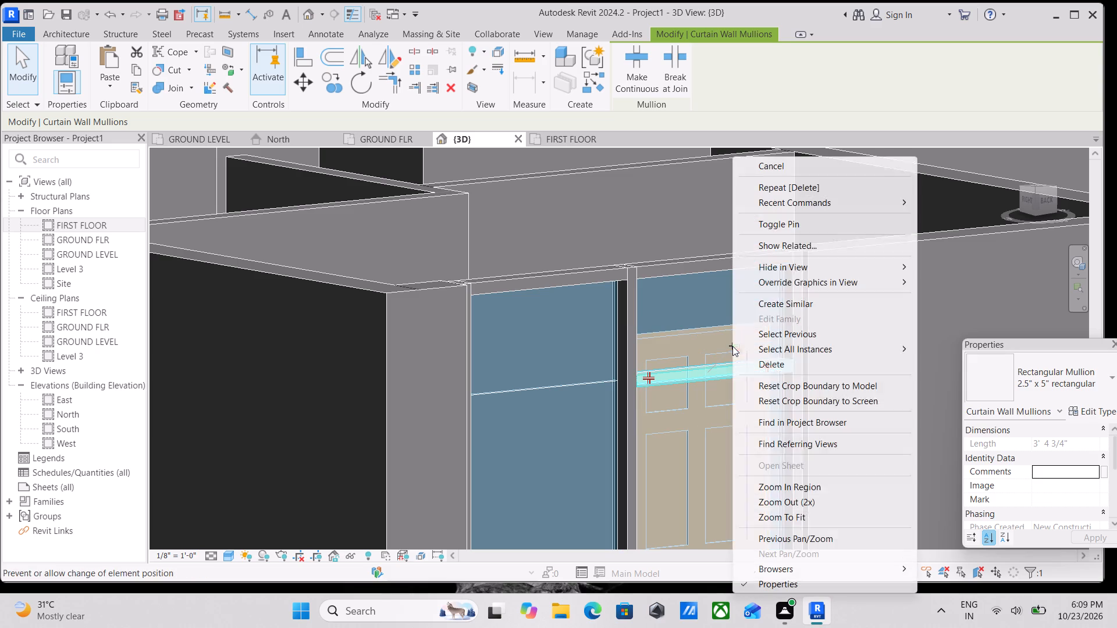
click(750, 367)
Unpin and delete the horizontal grid line left in the upper part of the two-bay curtain wall.
click(673, 377)
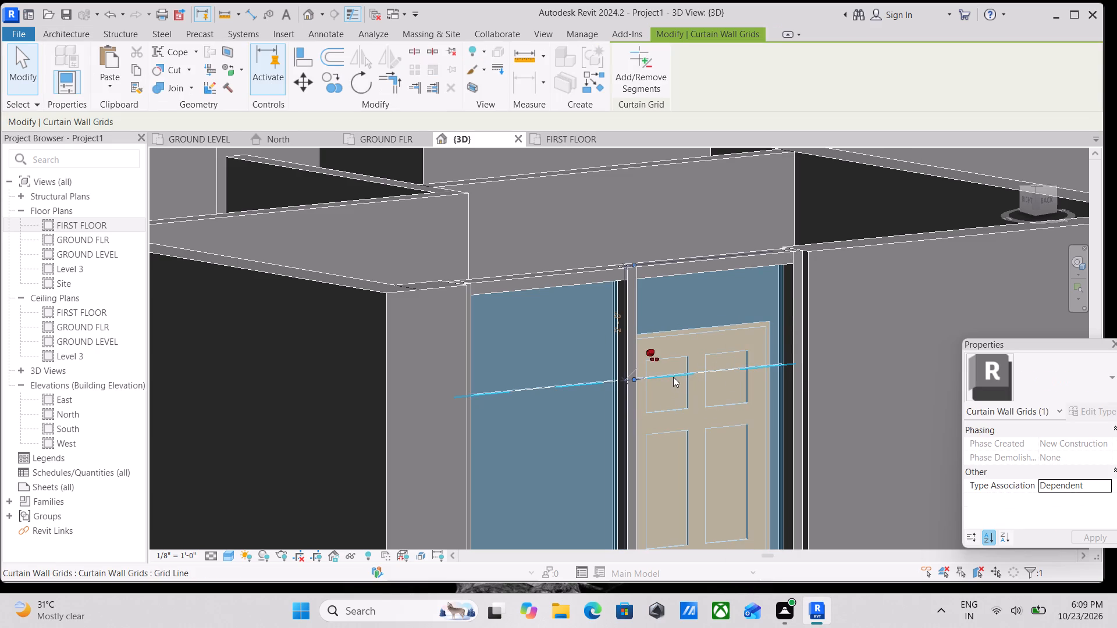
click(654, 355)
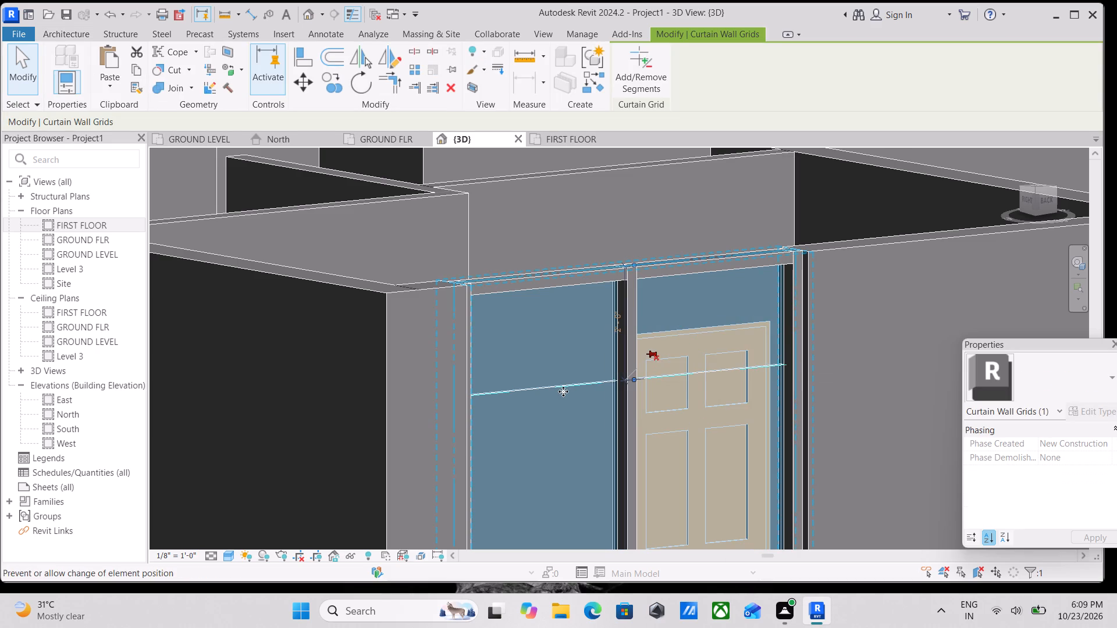
right_click(563, 391)
click(639, 362)
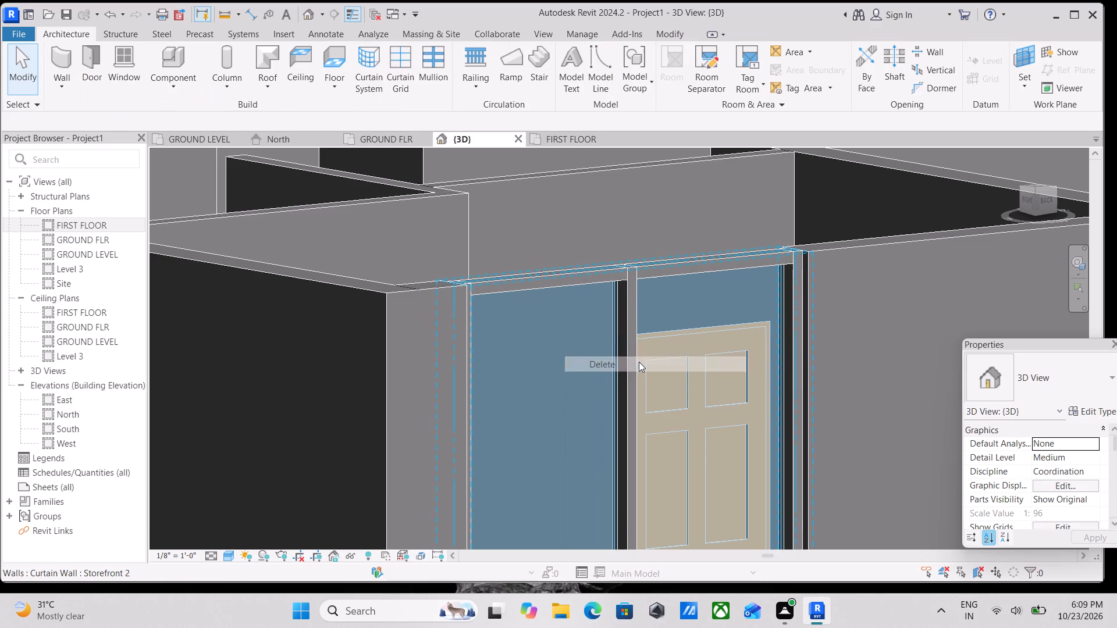
Examine the two-bay first-floor curtain wall beside the three-bay one on the back facade.
scroll(639, 362, down, 3)
scroll(726, 389, down, 2)
middle_drag(726, 389, 745, 267)
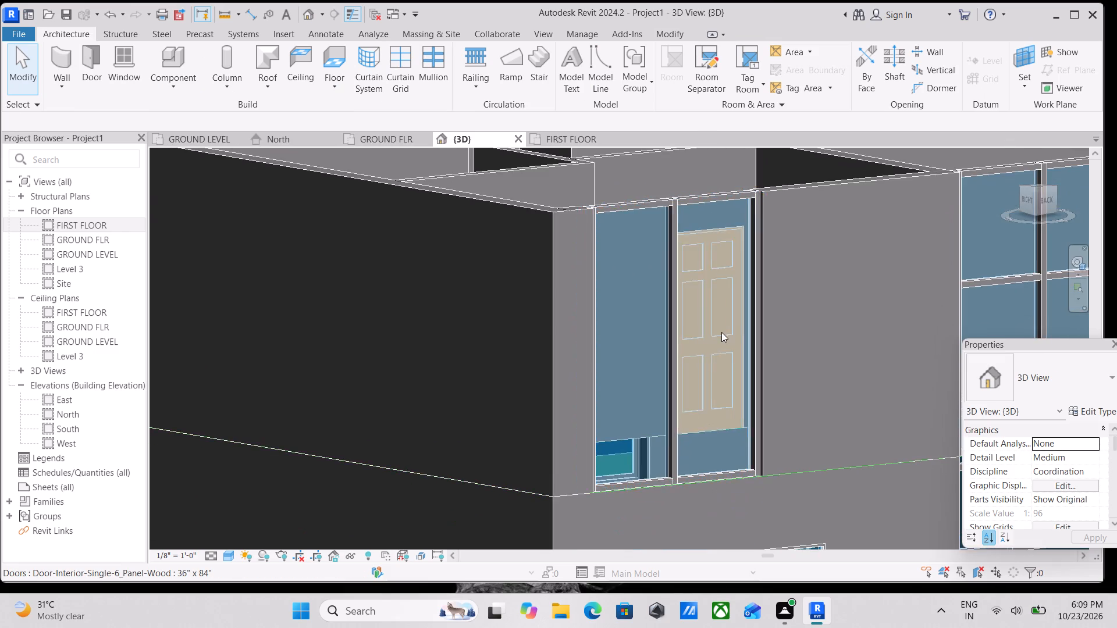
scroll(721, 332, down, 3)
shift+middle_drag(716, 338, 628, 418)
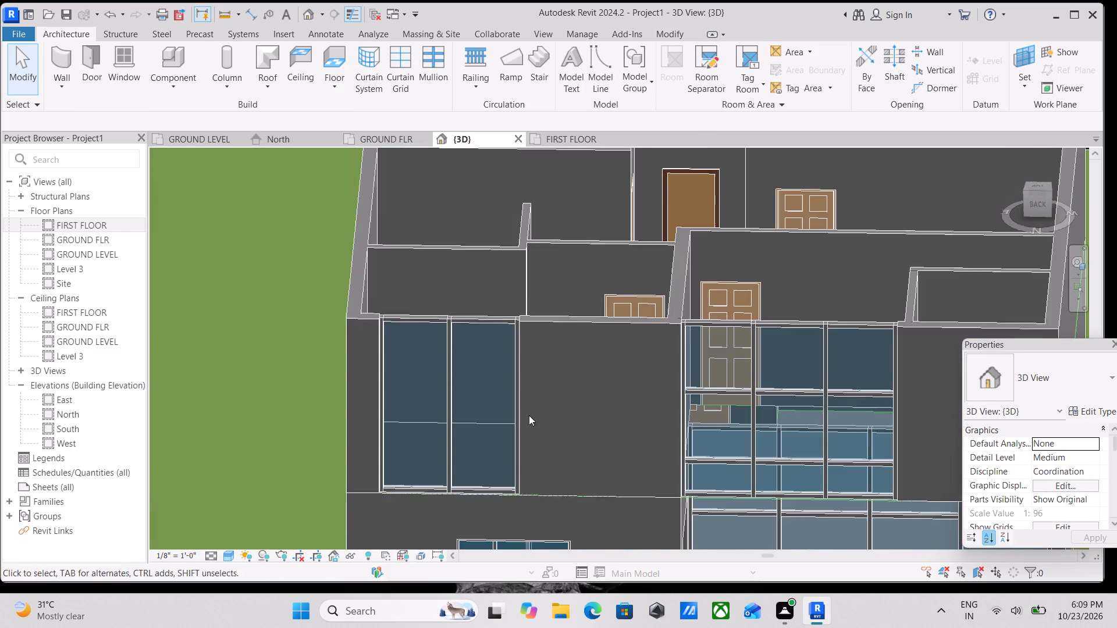
middle_drag(501, 398, 617, 363)
scroll(617, 363, up, 3)
scroll(468, 296, up, 3)
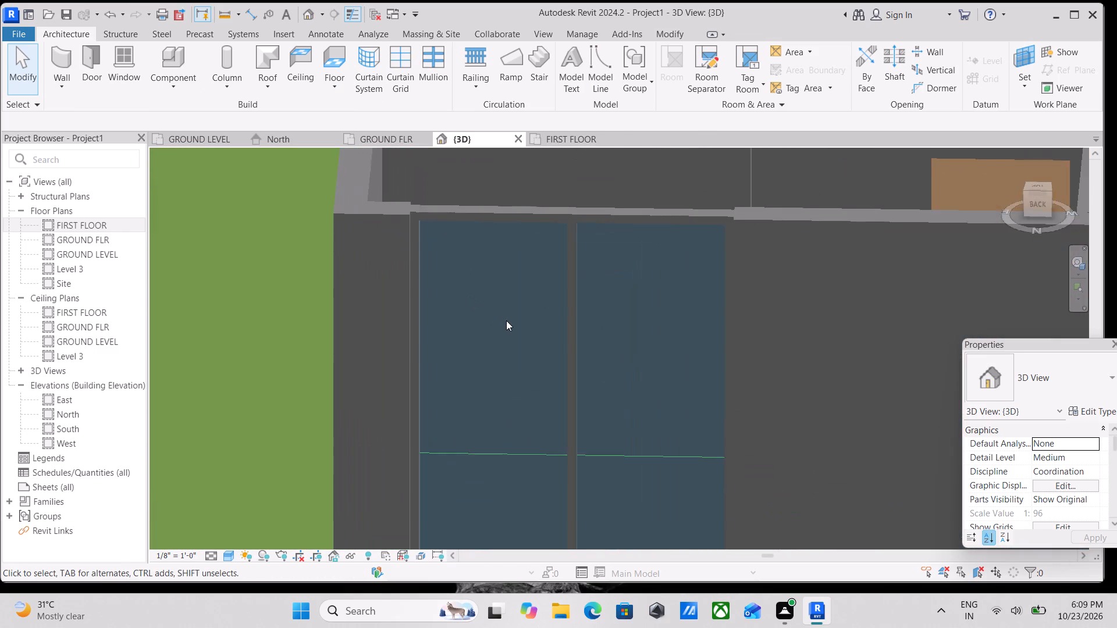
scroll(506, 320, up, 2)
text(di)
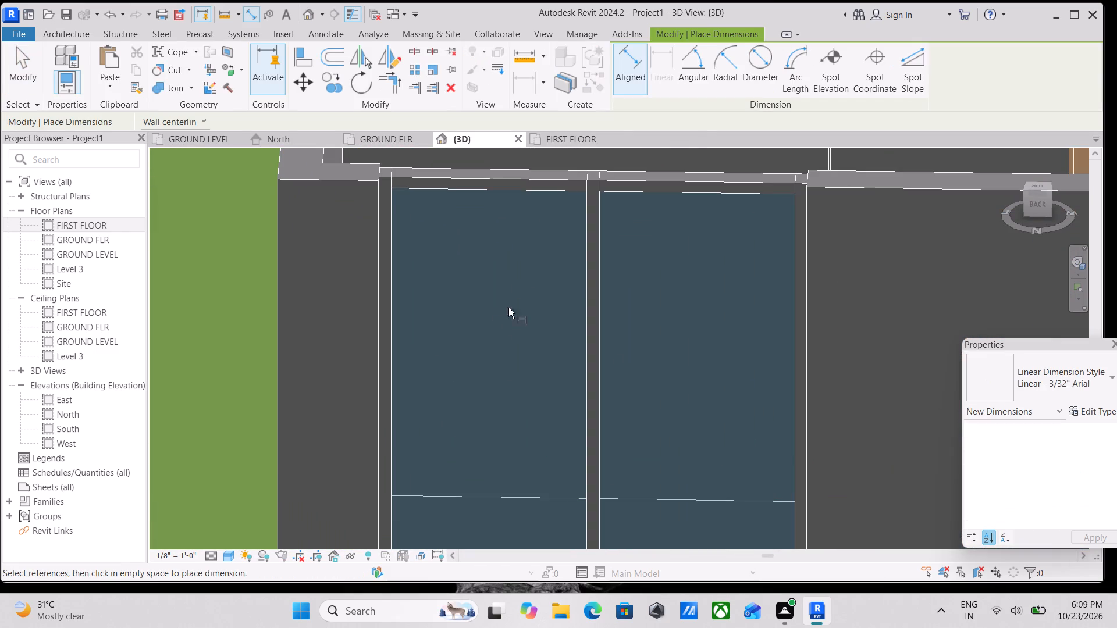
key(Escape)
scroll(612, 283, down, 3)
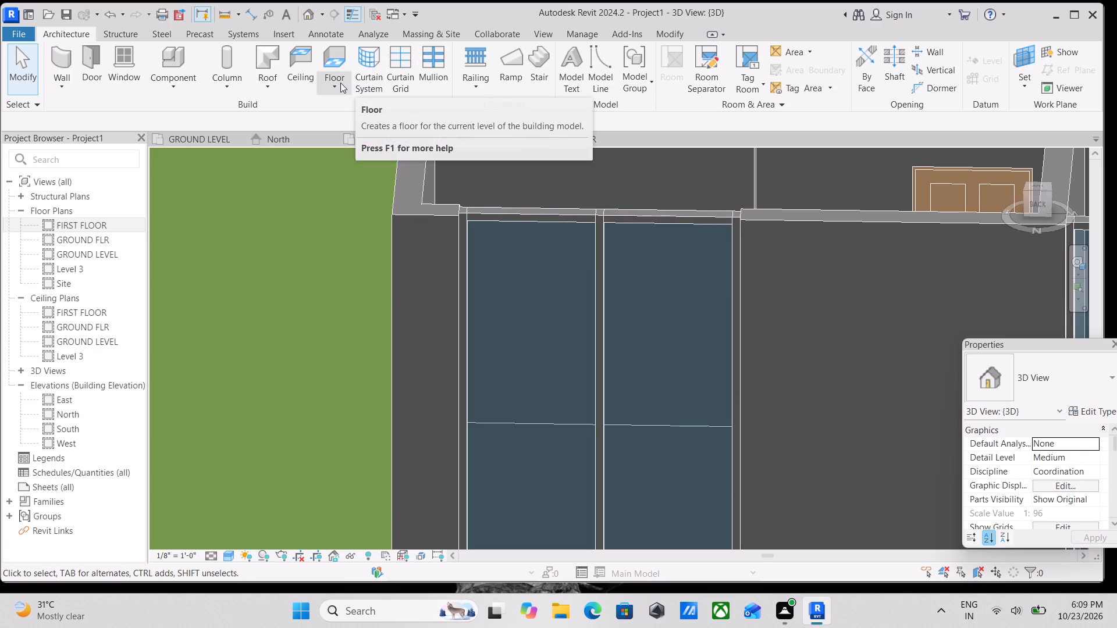
Add three horizontal curtain grid lines at 2'-0" spacing down from the top of the two-bay first-floor curtain wall.
click(395, 66)
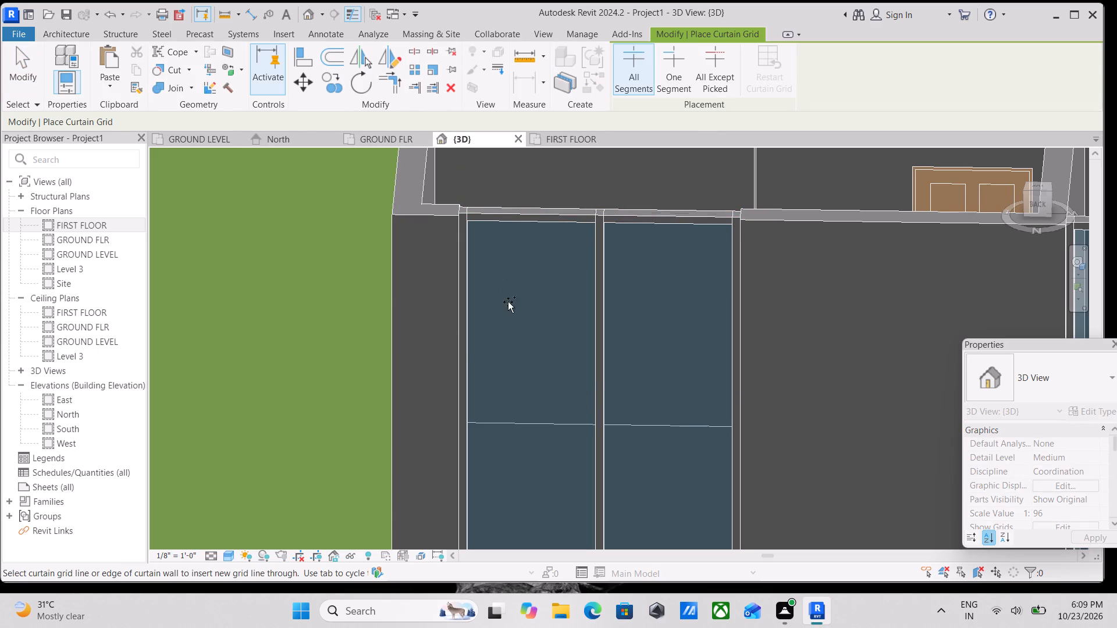
scroll(605, 375, down, 3)
middle_drag(605, 375, 656, 270)
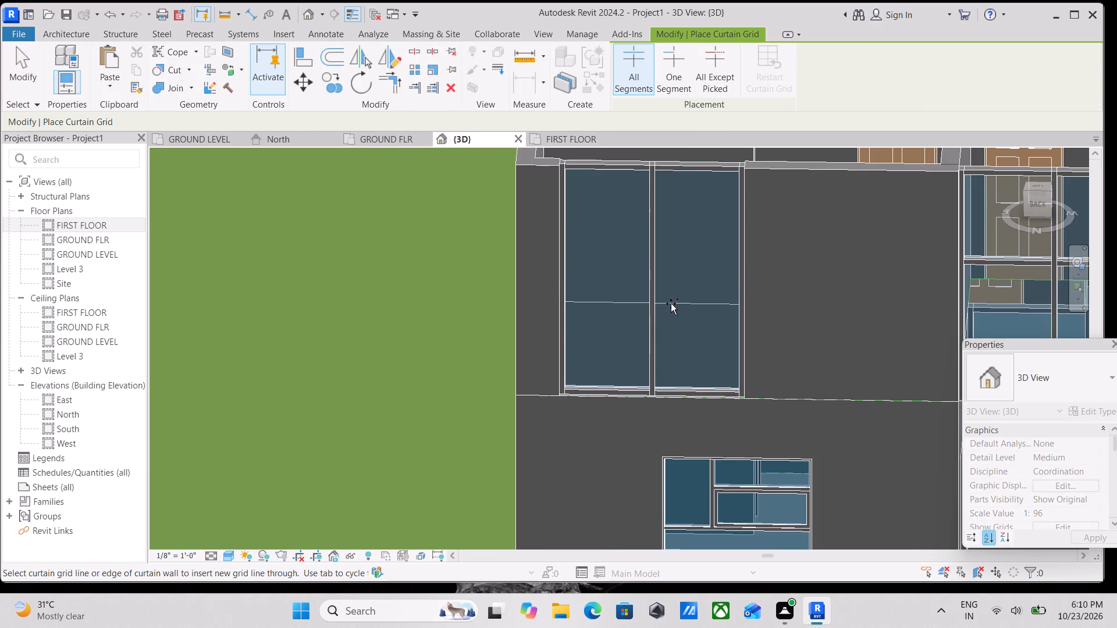
scroll(678, 284, up, 4)
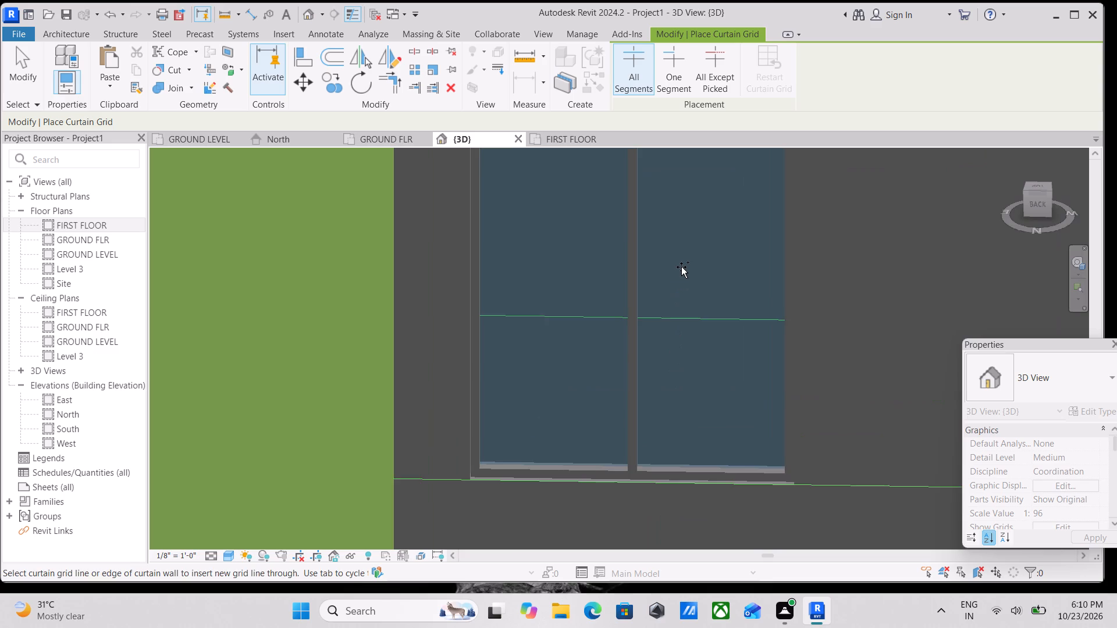
scroll(681, 267, down, 5)
middle_drag(681, 267, 671, 348)
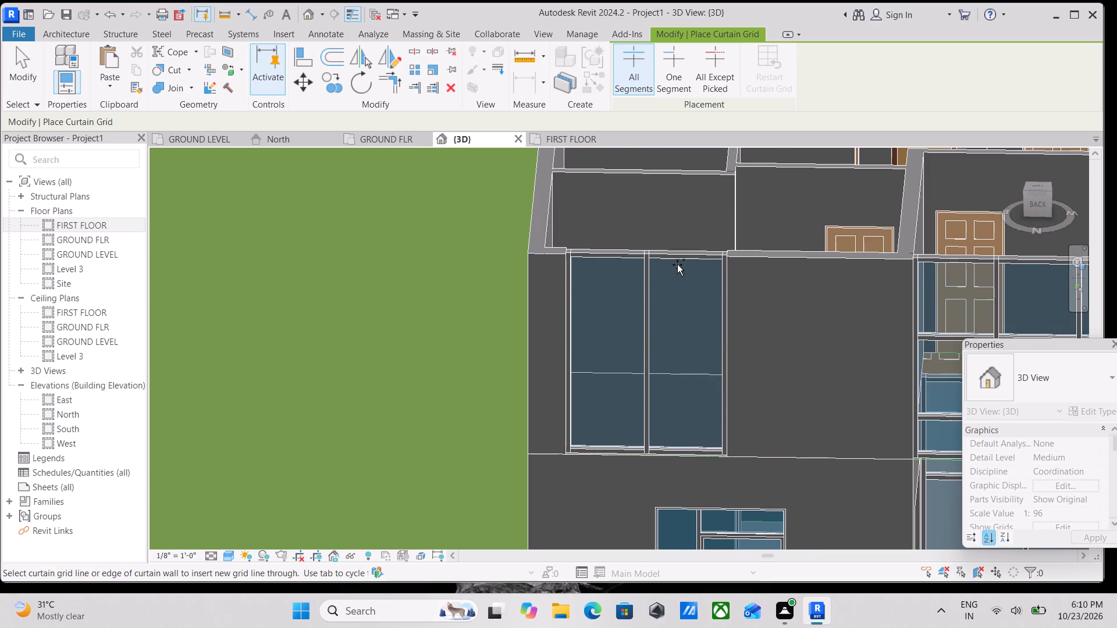
click(648, 294)
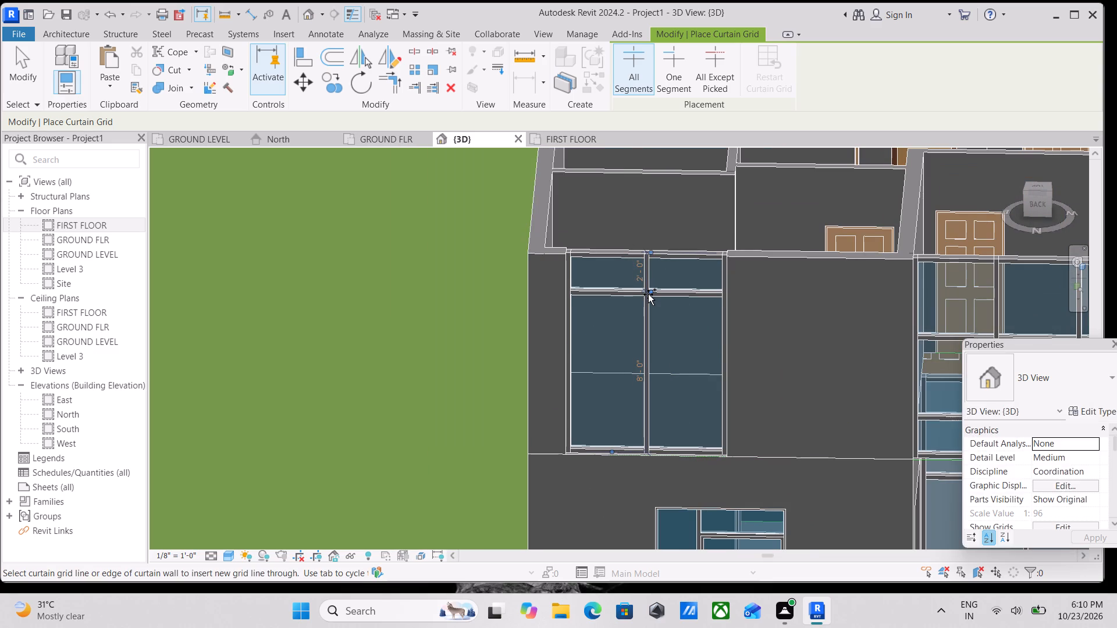
click(649, 331)
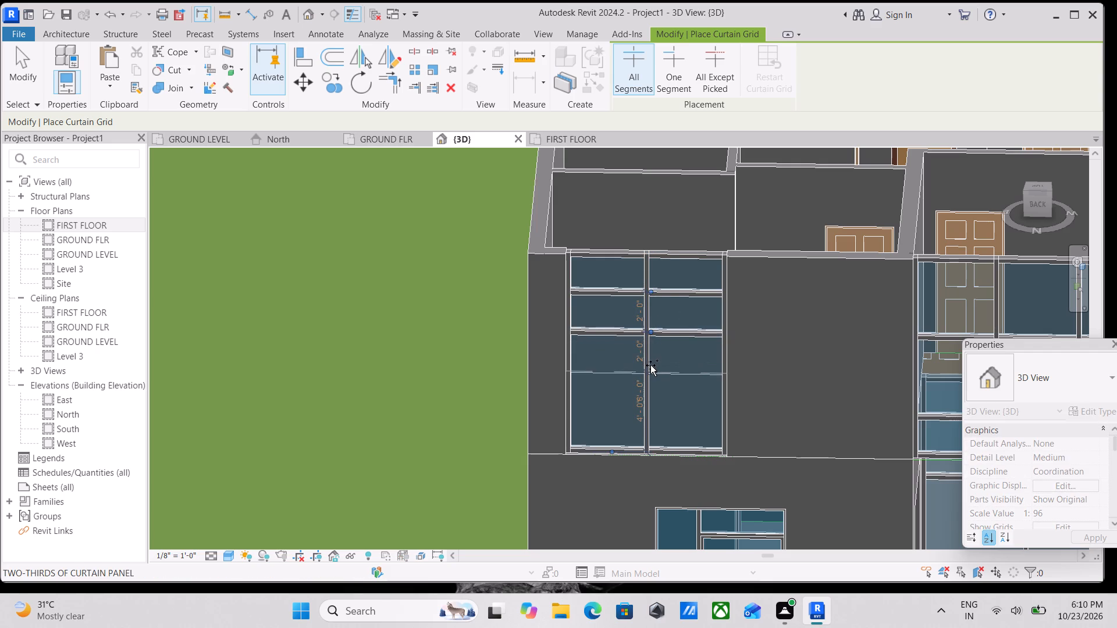
click(650, 365)
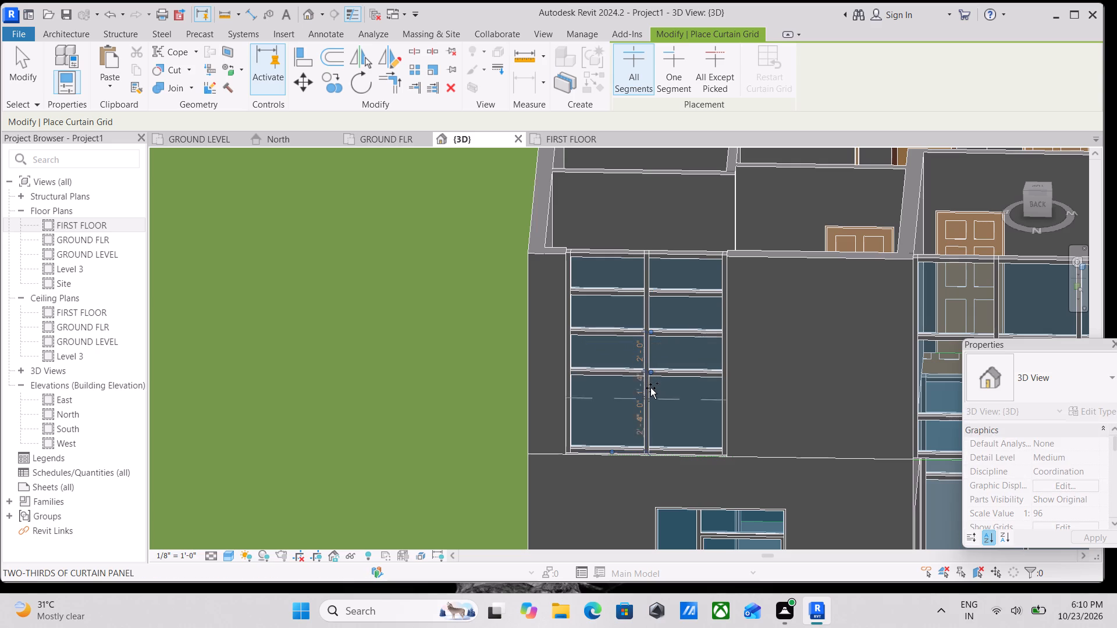
Add a fourth horizontal grid line at the midpoint of the two-bay curtain wall's bottom panels, 2'-0" above the base.
scroll(661, 403, up, 1)
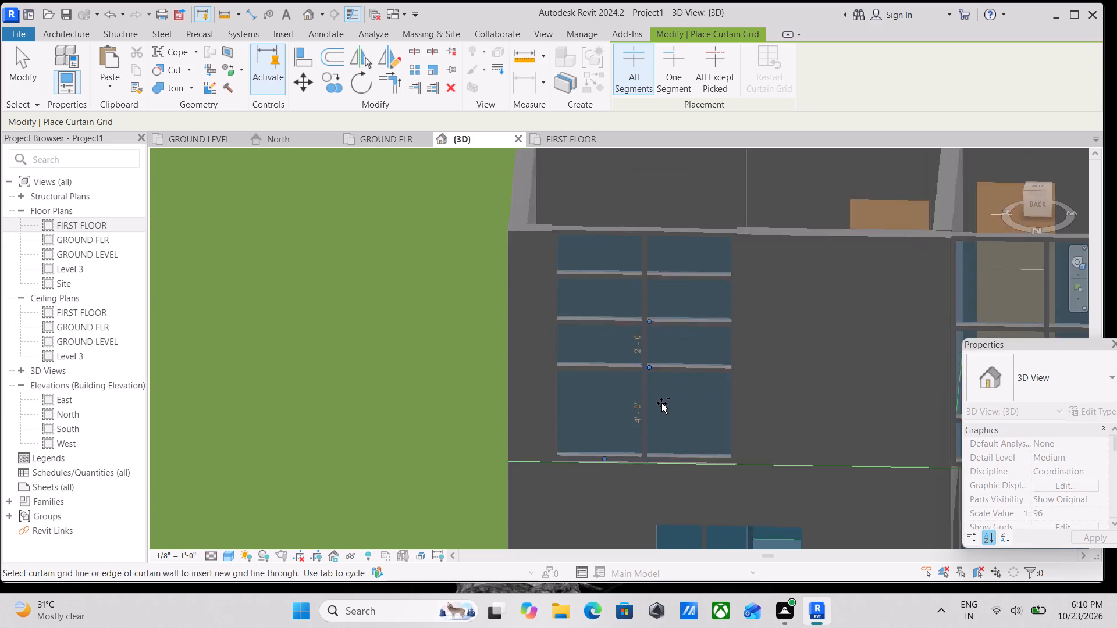
scroll(661, 403, up, 2)
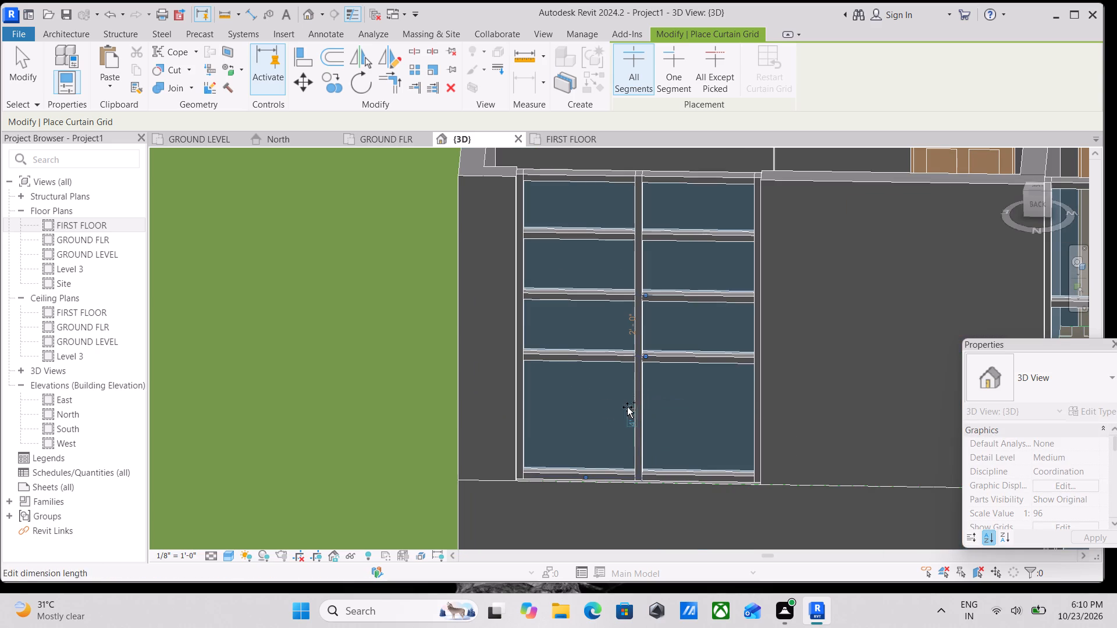
scroll(599, 378, down, 2)
scroll(683, 393, down, 2)
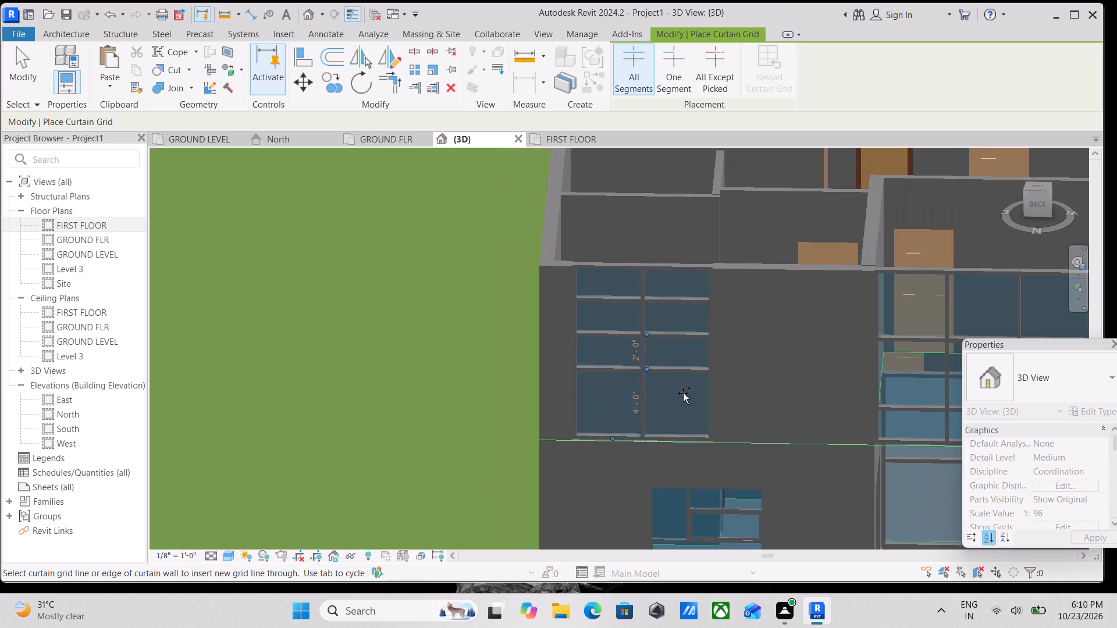
click(650, 403)
scroll(706, 355, up, 3)
scroll(706, 355, down, 12)
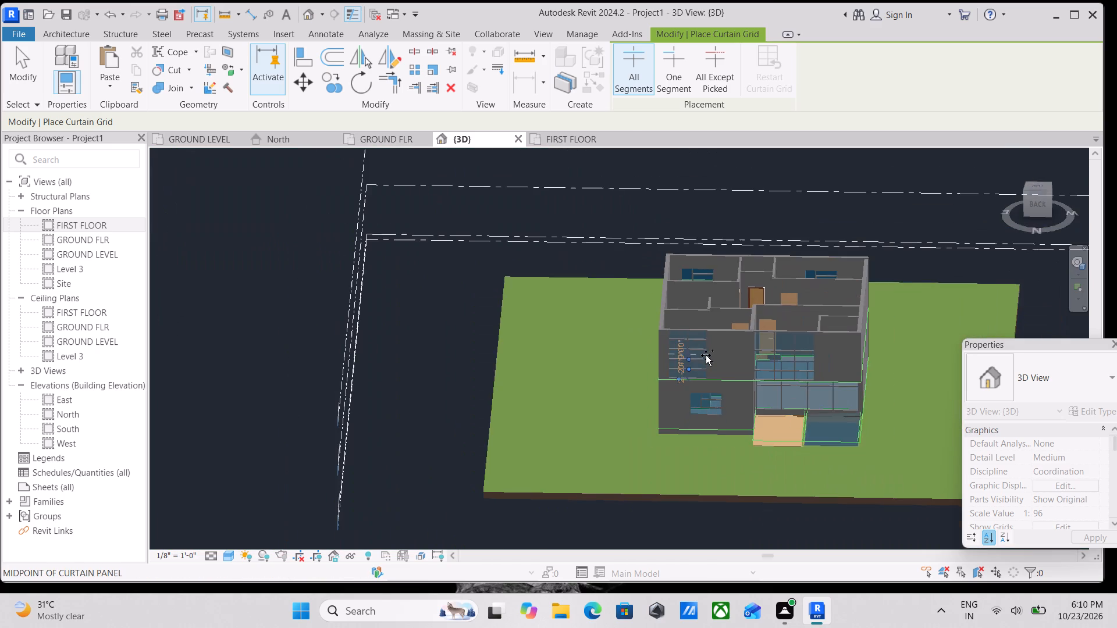
scroll(744, 377, down, 2)
key(Escape)
scroll(699, 375, up, 7)
scroll(745, 342, up, 3)
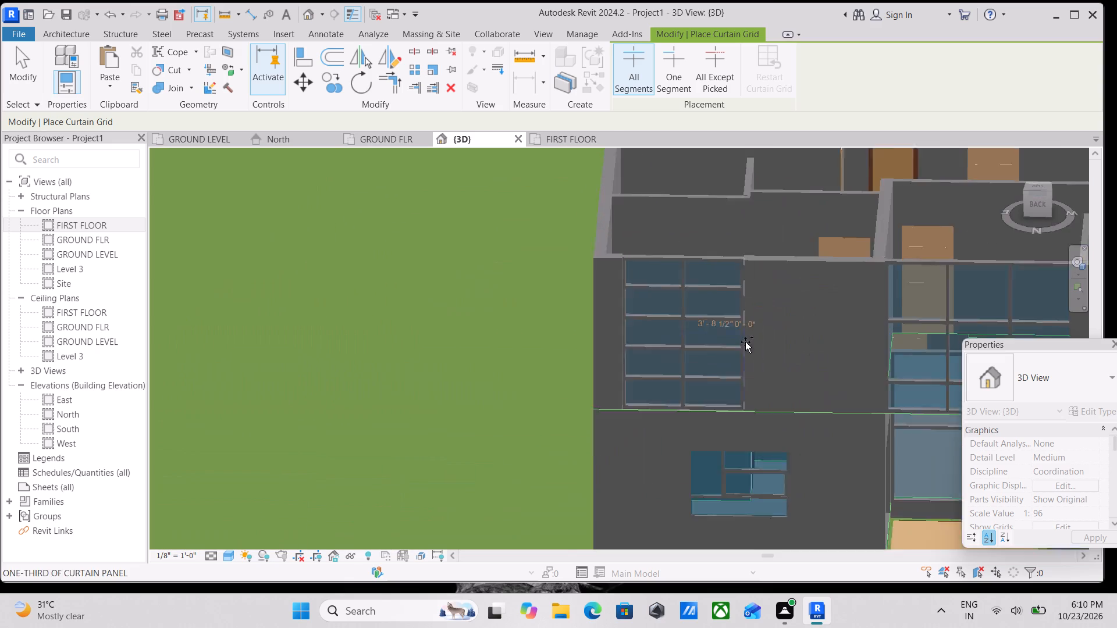
key(Escape)
Examine the two-bay curtain wall's horizontal divisions and the whole back facade from several angles.
scroll(745, 342, up, 1)
scroll(777, 302, down, 3)
shift+scroll(772, 358, down, 1)
shift+middle_drag(772, 358, 858, 249)
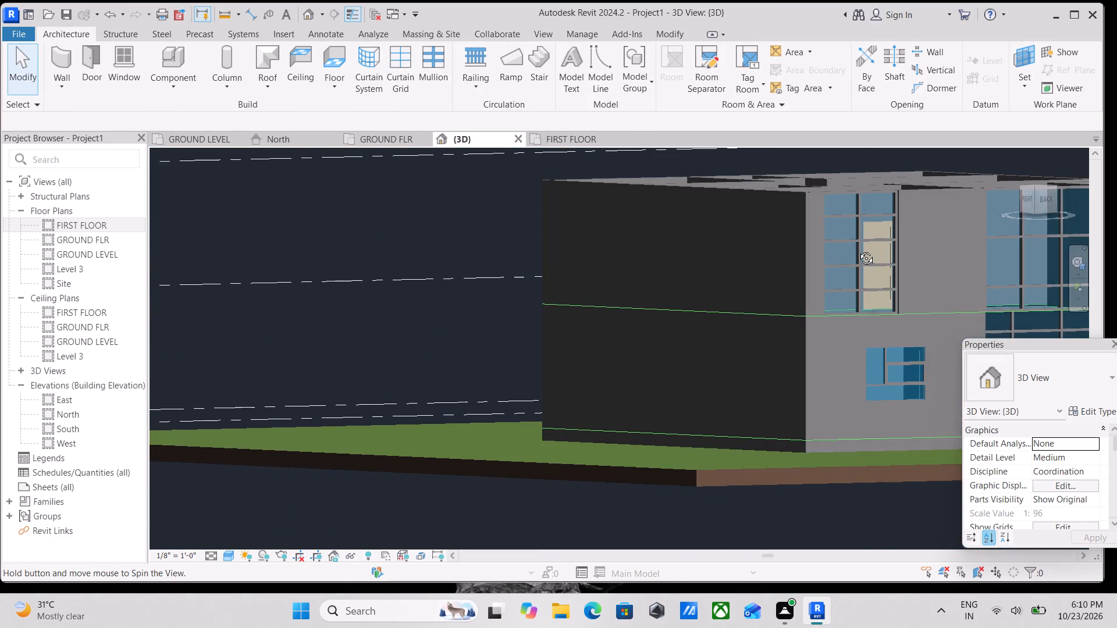
shift+middle_drag(858, 249, 714, 255)
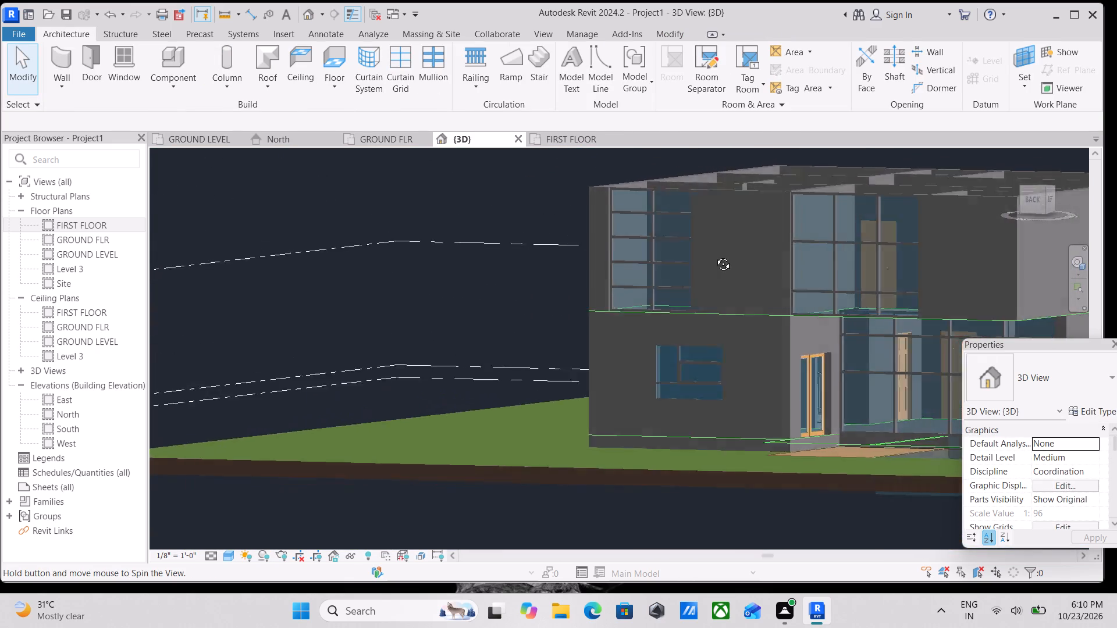
shift+middle_drag(714, 255, 668, 374)
scroll(884, 352, down, 4)
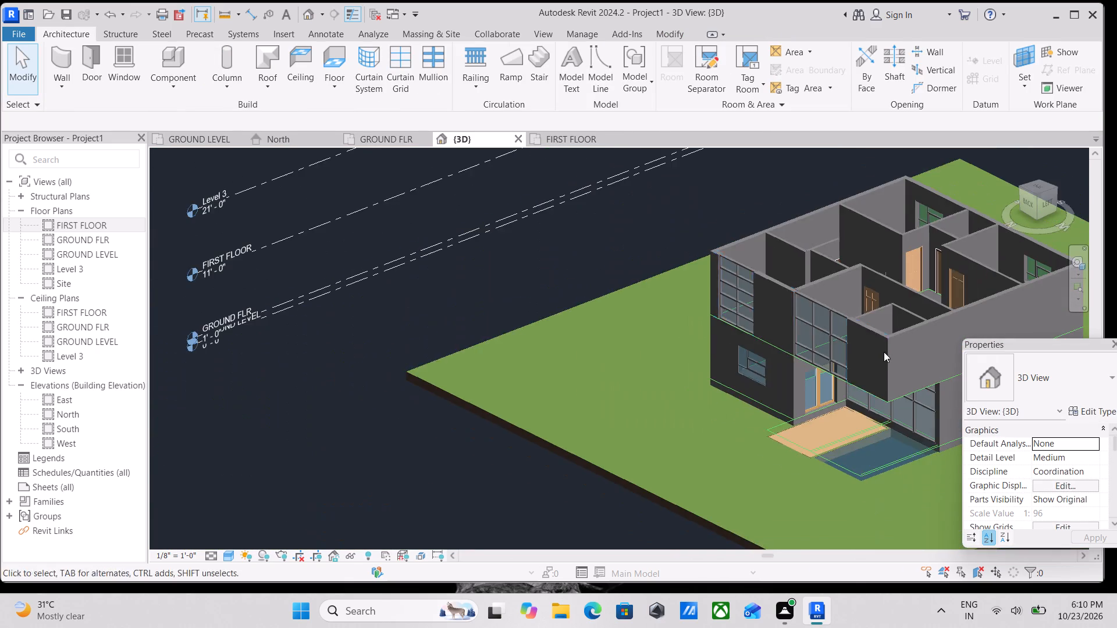
shift+scroll(884, 352, down, 3)
shift+middle_drag(884, 352, 1024, 342)
shift+scroll(1026, 342, up, 2)
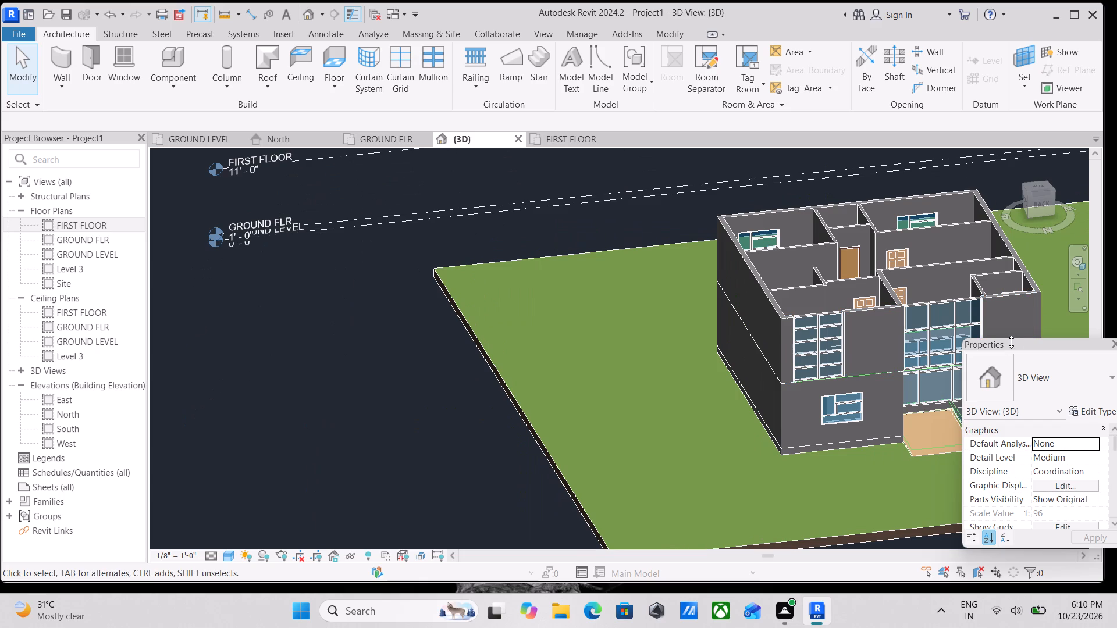
scroll(1000, 342, down, 2)
middle_drag(974, 342, 723, 251)
scroll(800, 250, down, 4)
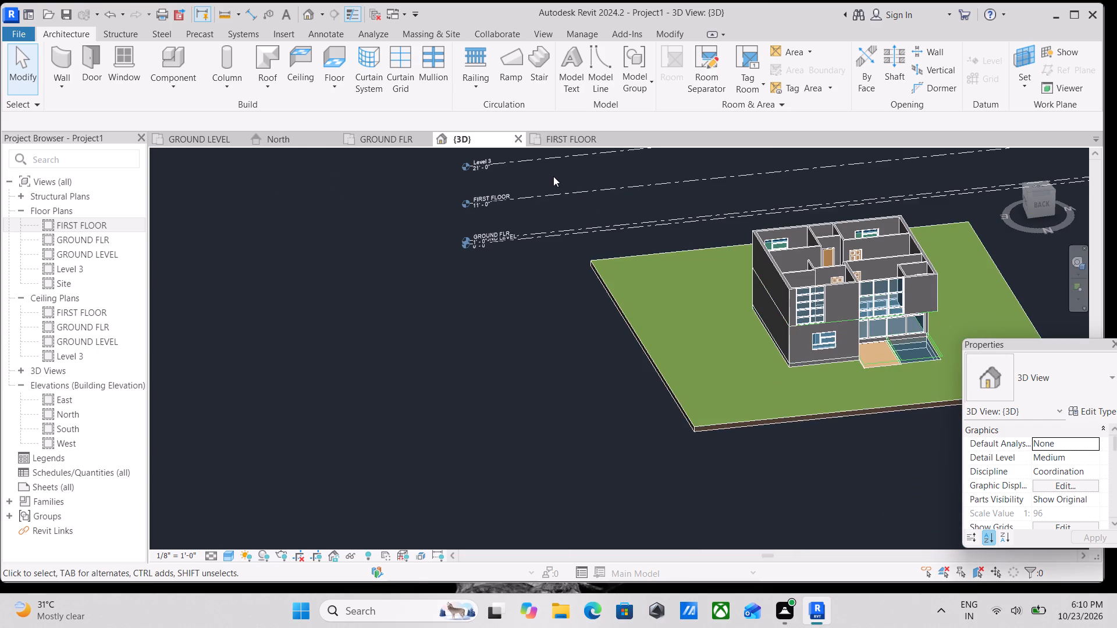
Begin an architectural floor in the FIRST FLOOR plan, dismissing the save reminder without saving.
click(579, 140)
scroll(627, 355, up, 4)
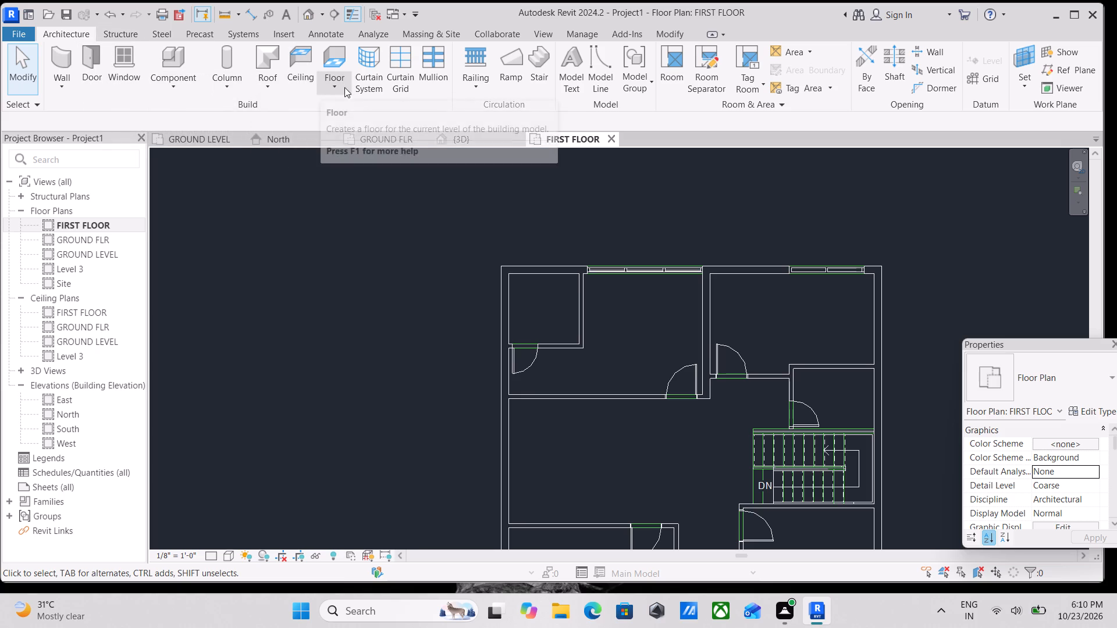
click(329, 86)
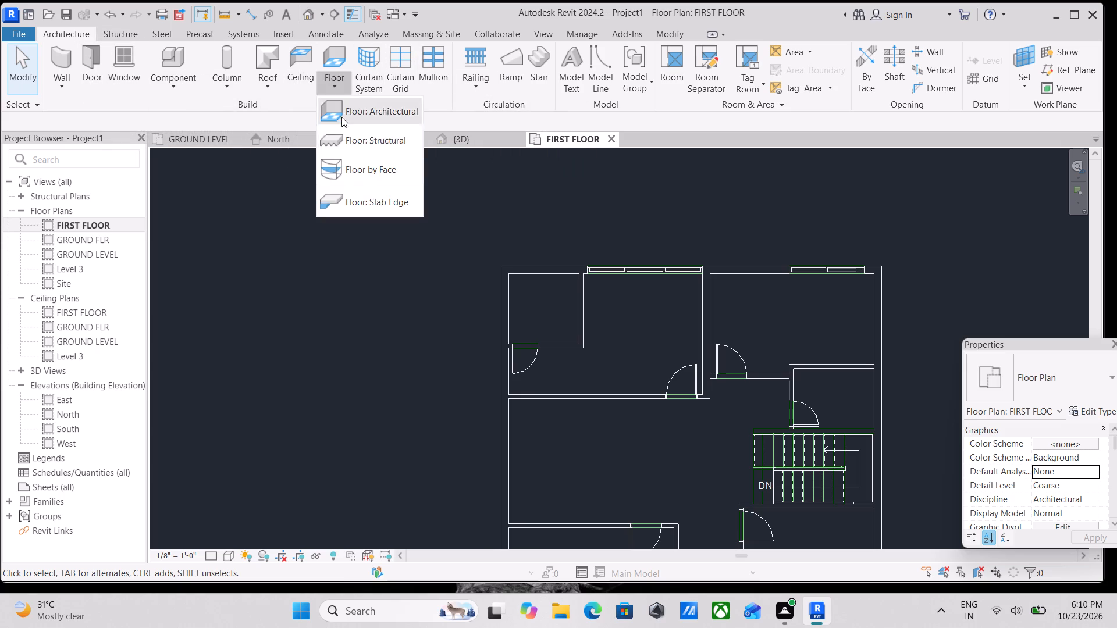
click(382, 111)
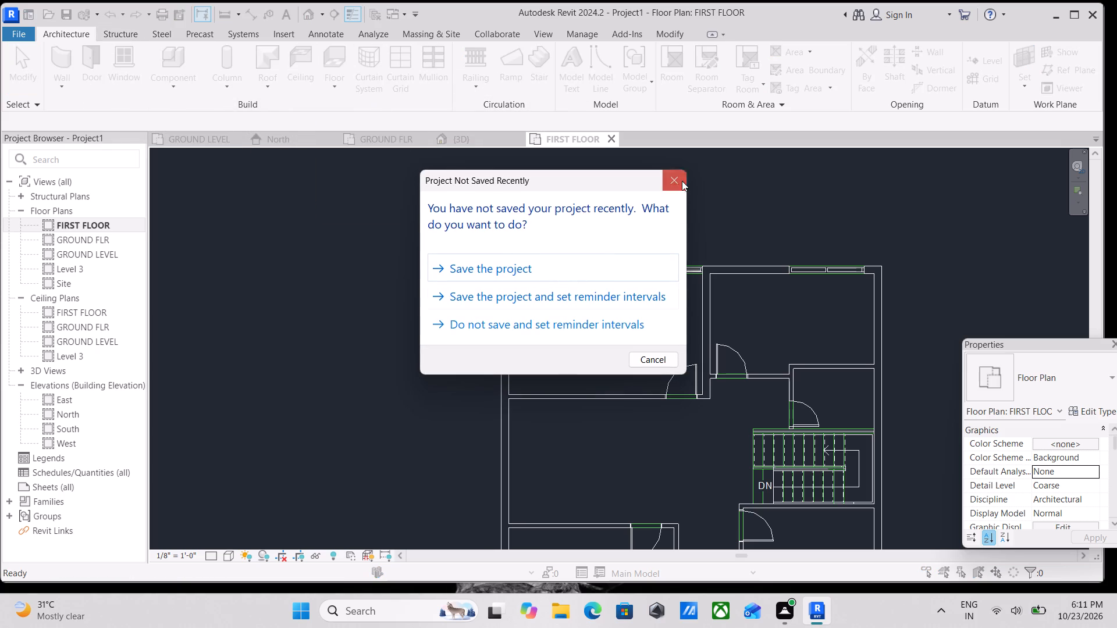
click(682, 179)
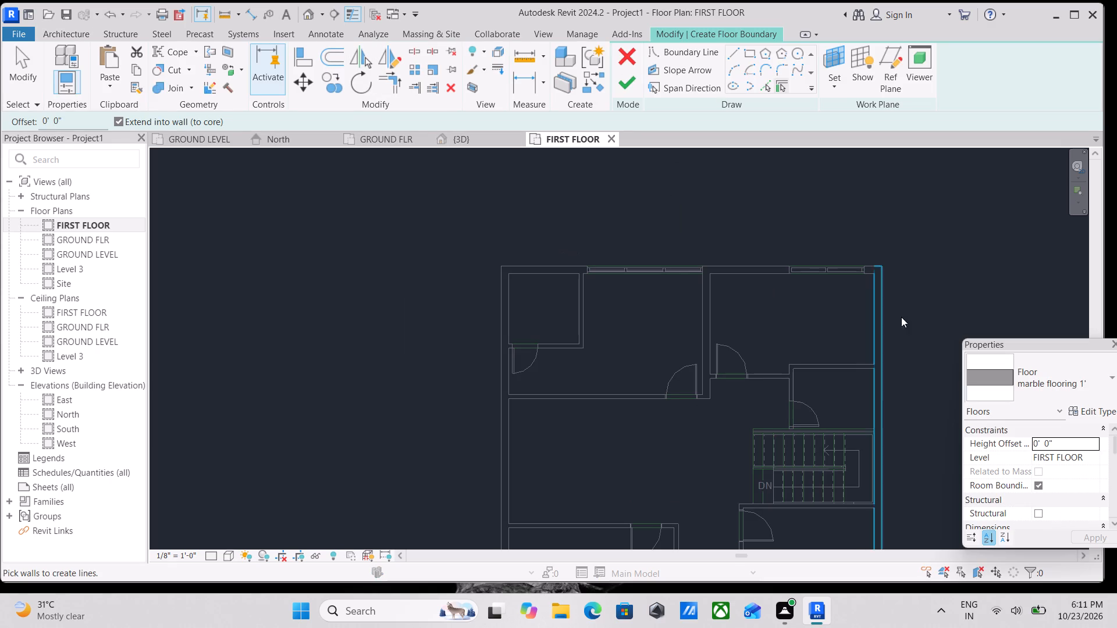
Duplicate the marble flooring 1' floor type under the suggested name and set its MARBLE FLOORING structure layer thickness to 6".
click(1094, 408)
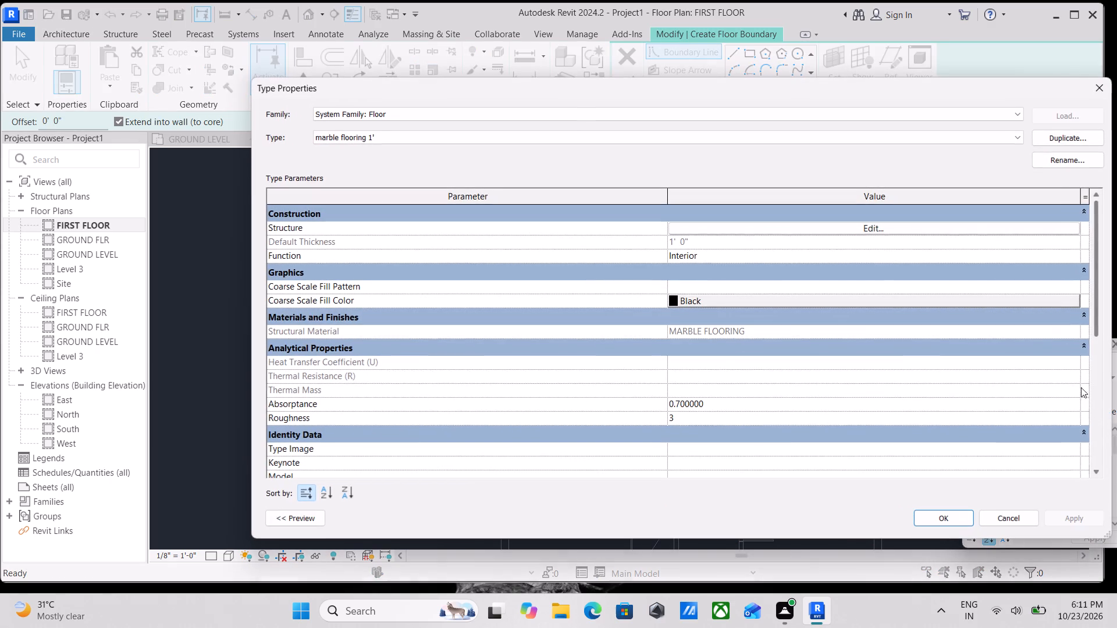
click(1059, 135)
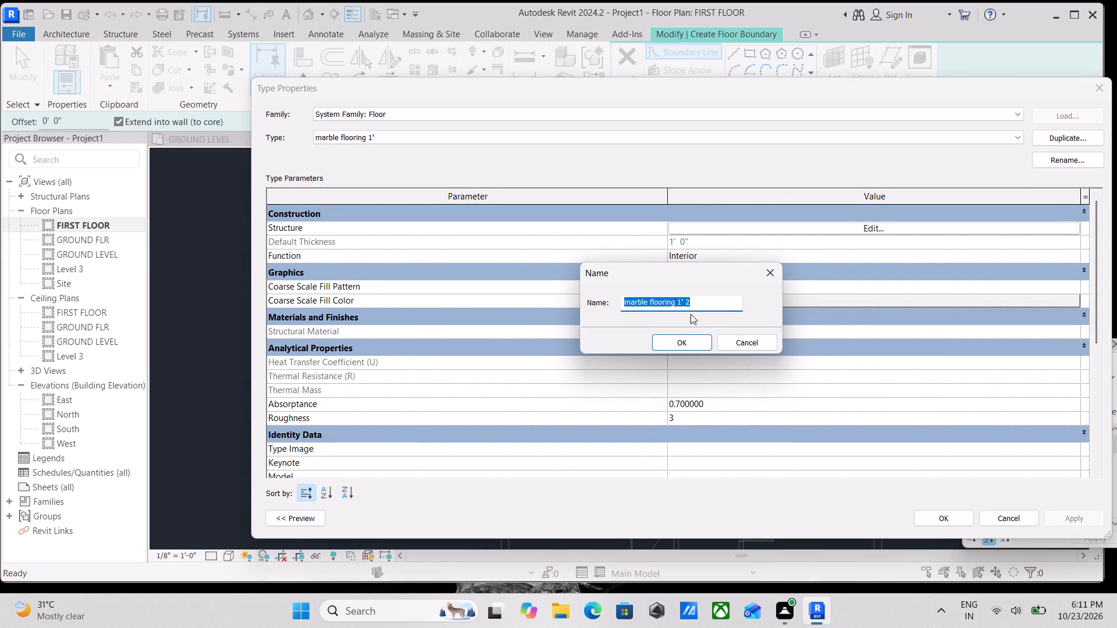
click(674, 340)
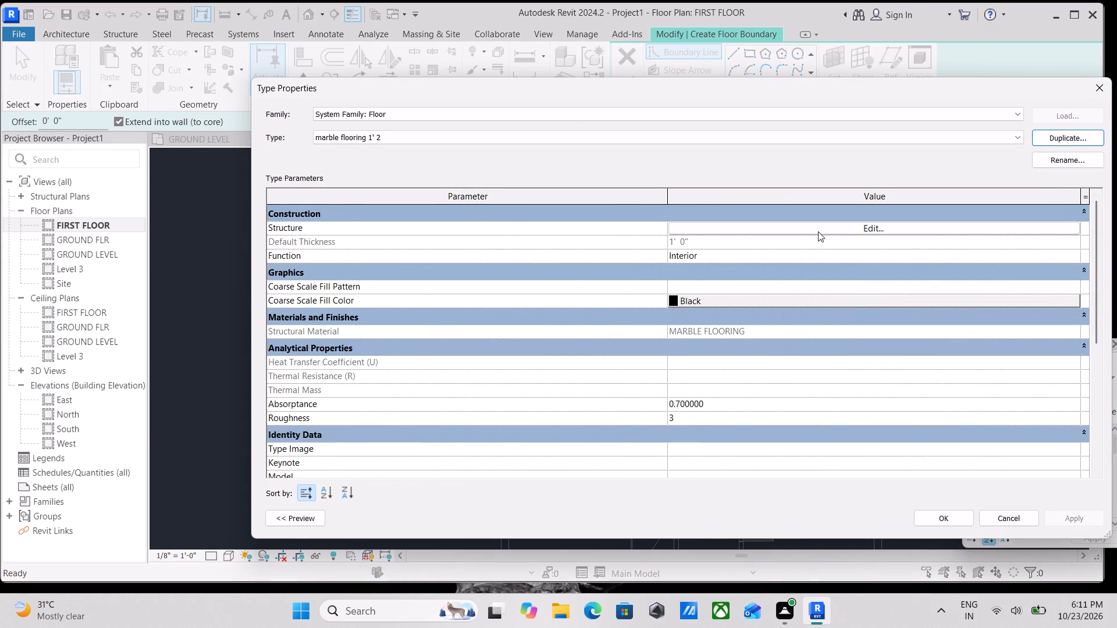
click(820, 231)
click(665, 225)
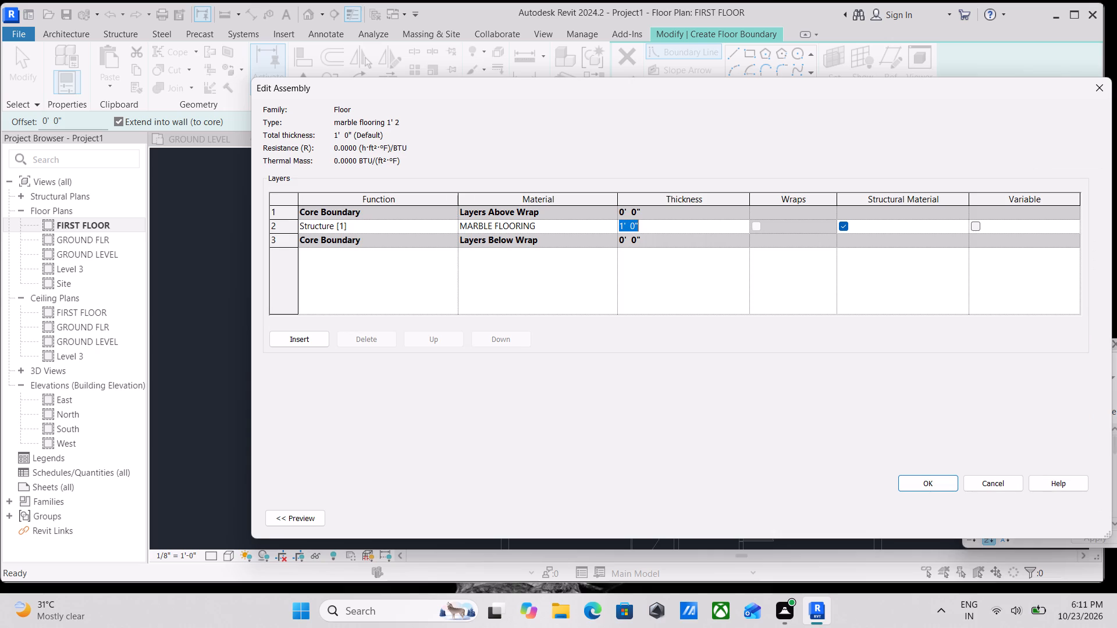
key(6)
key(shift+quotedbl)
click(932, 481)
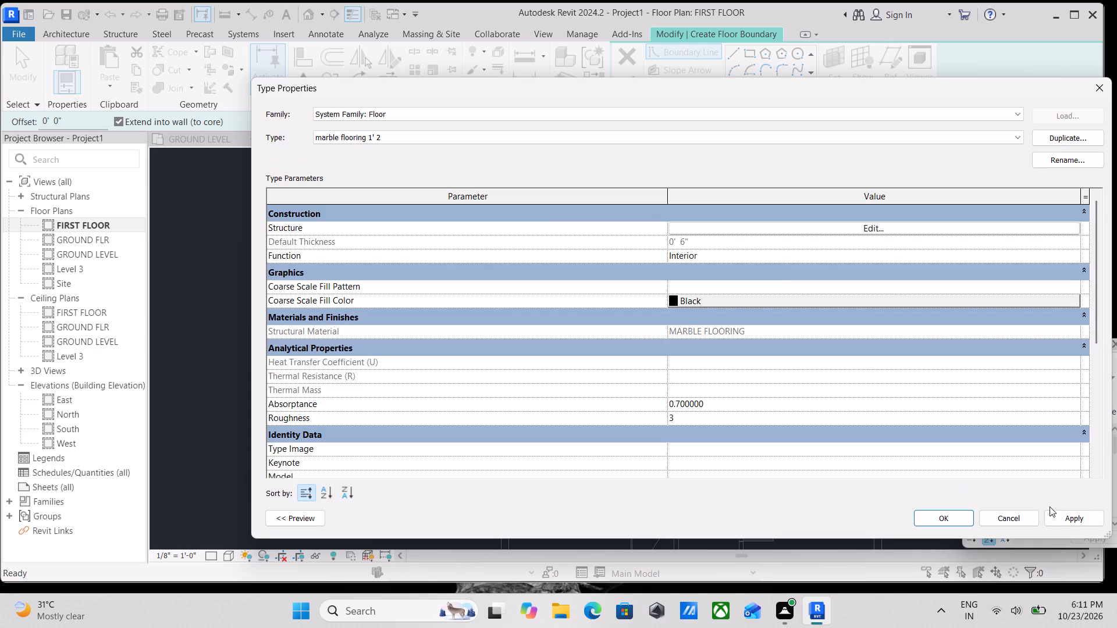
click(1060, 517)
click(927, 518)
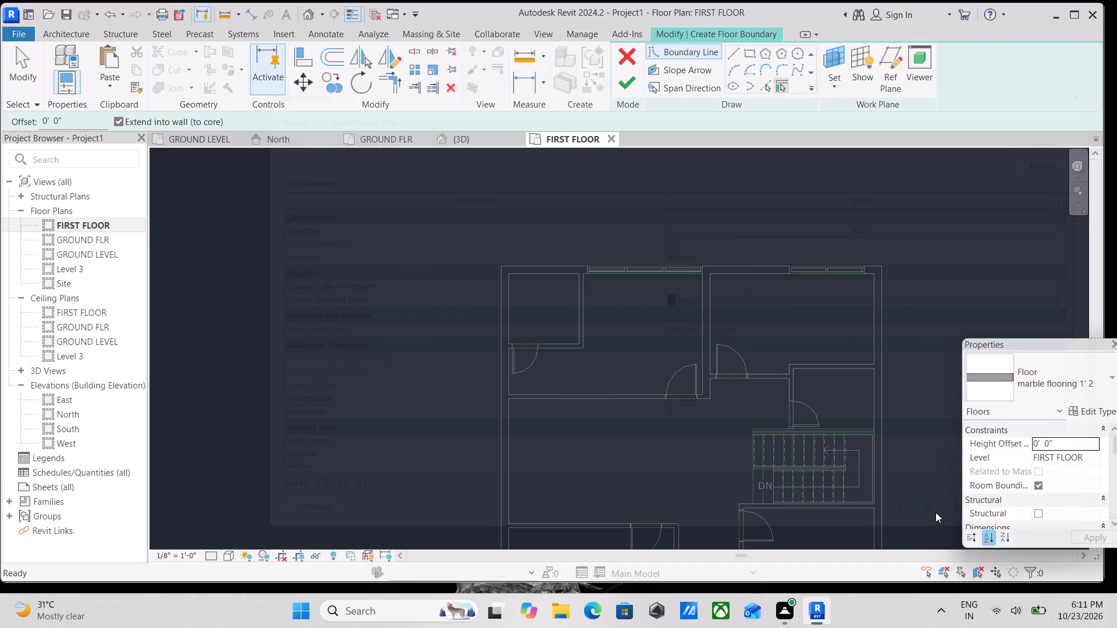
Sketch a 7'-0" by 7'-0" rectangular floor boundary along the inner wall faces of the small upper-left corner room in the plan.
click(748, 55)
scroll(521, 265, up, 3)
click(508, 274)
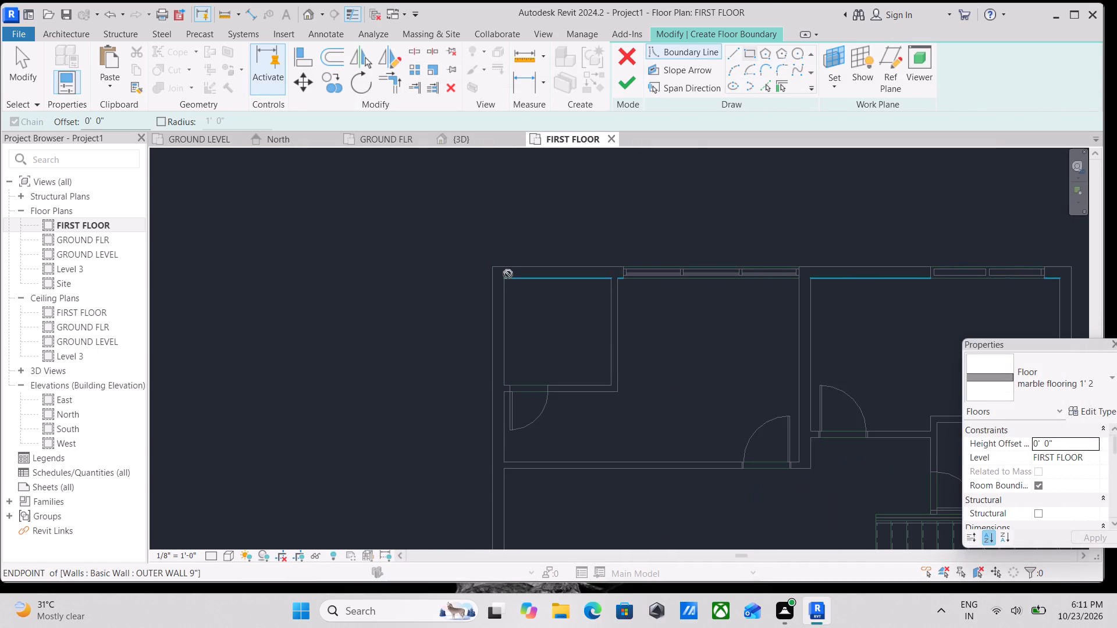
click(607, 386)
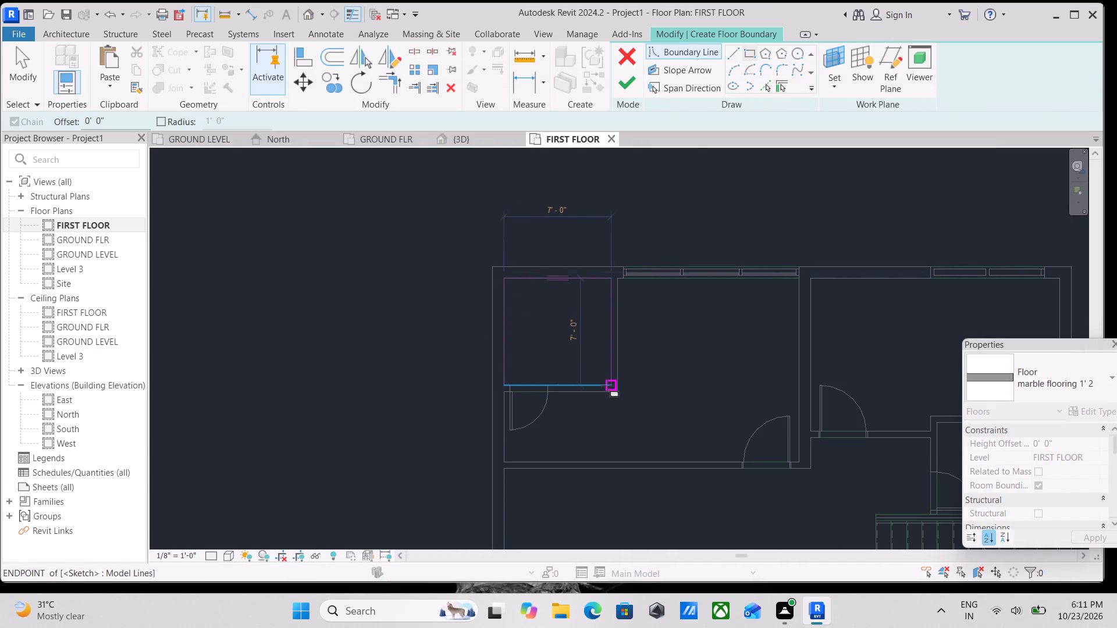
Sketch an 8'-0" by 6'-0" rectangular floor boundary along the inner wall faces of the small room directly above the staircase.
scroll(702, 316, down, 2)
middle_drag(702, 316, 378, 217)
scroll(461, 287, down, 1)
middle_drag(461, 287, 467, 235)
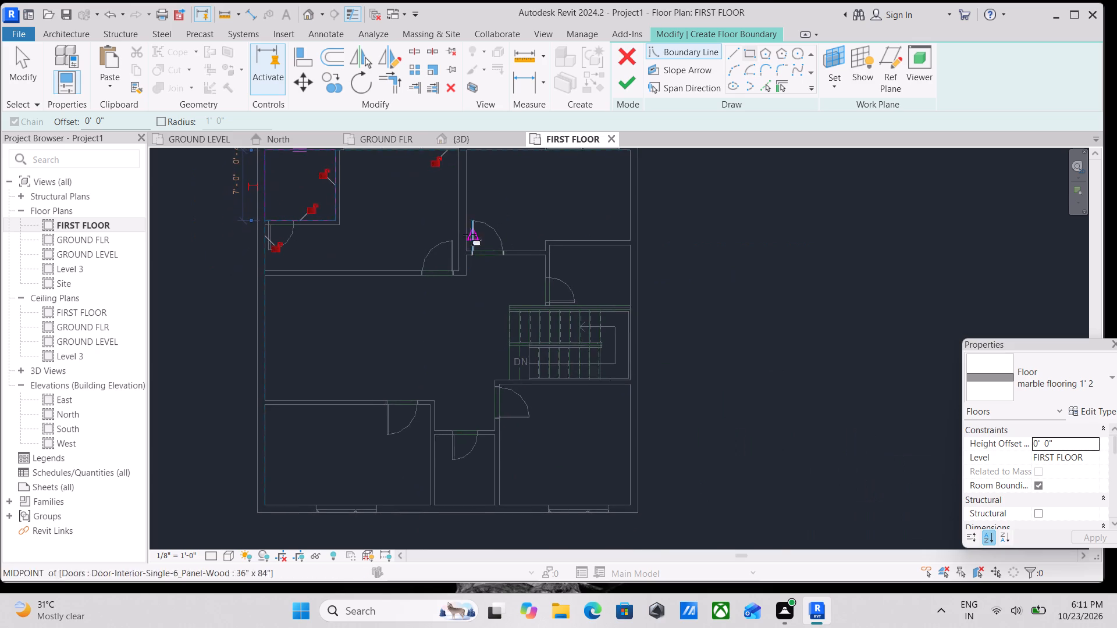
scroll(533, 240, up, 6)
click(560, 249)
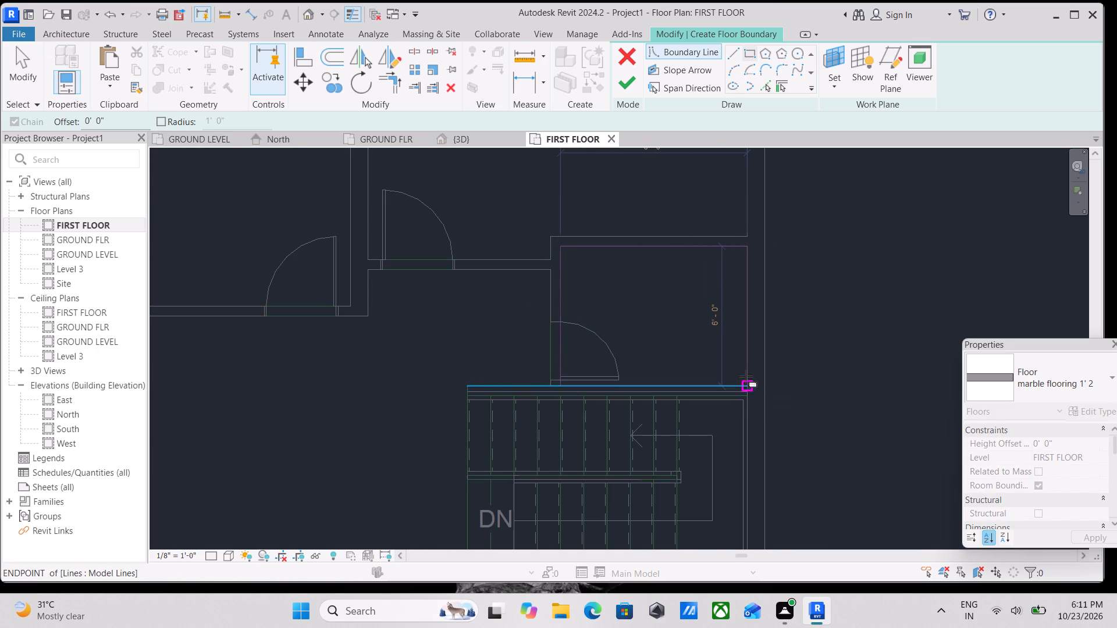
scroll(748, 384, up, 3)
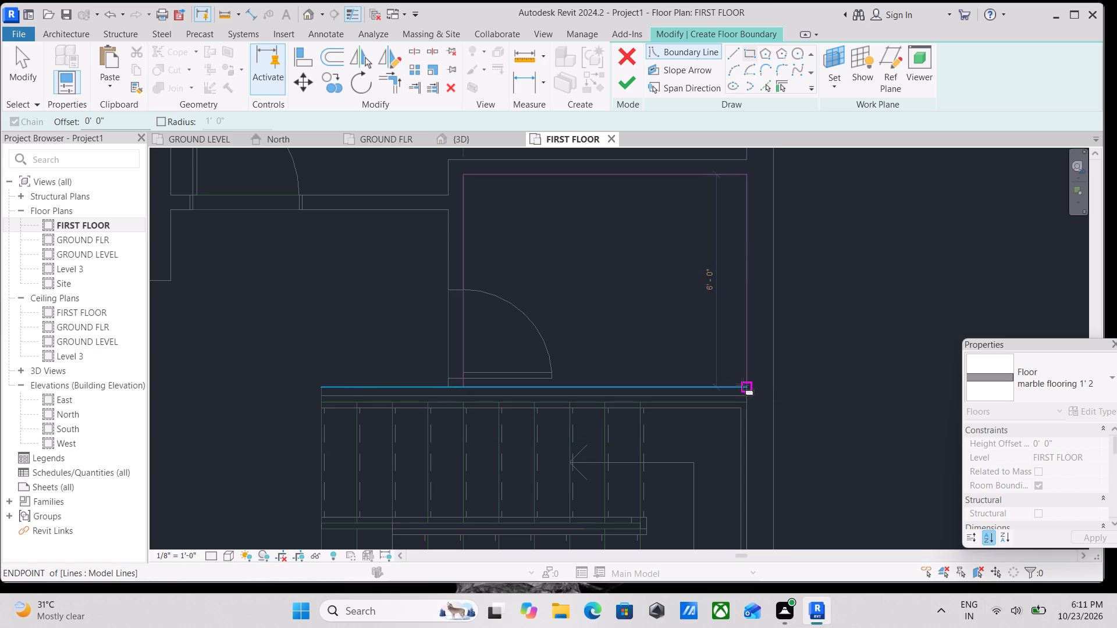
click(742, 384)
Sketch a 16'-5" by 10'-0" rectangular floor boundary along the inner wall faces of the plan's lower-left room.
scroll(692, 327, down, 8)
middle_drag(544, 336, 825, 285)
middle_drag(588, 355, 619, 294)
scroll(587, 352, down, 2)
middle_drag(587, 352, 577, 368)
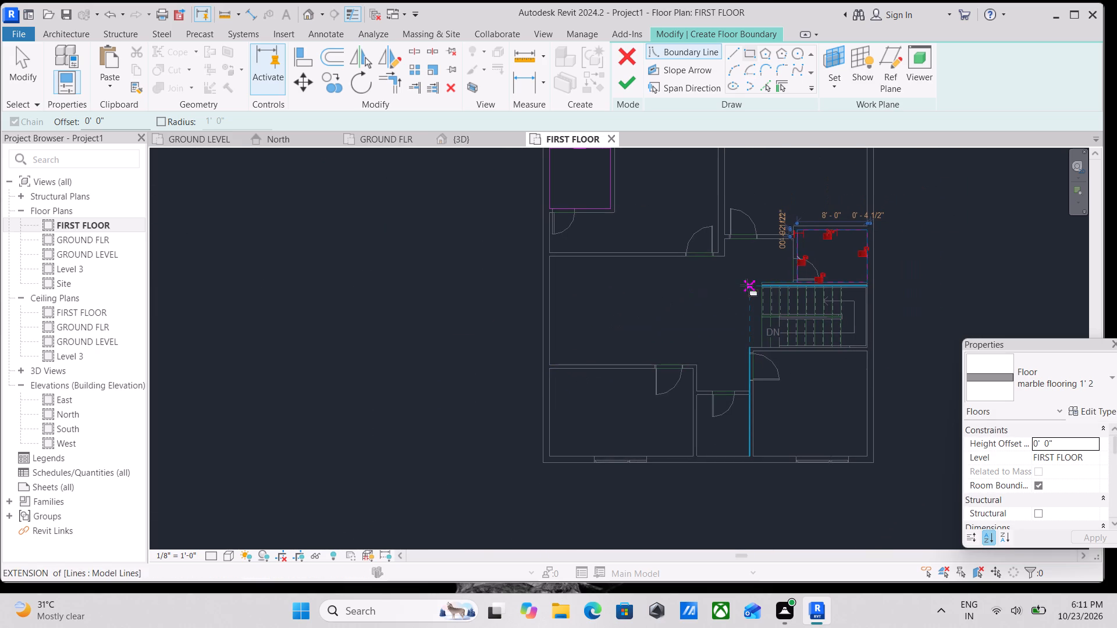
scroll(594, 383, up, 2)
click(538, 366)
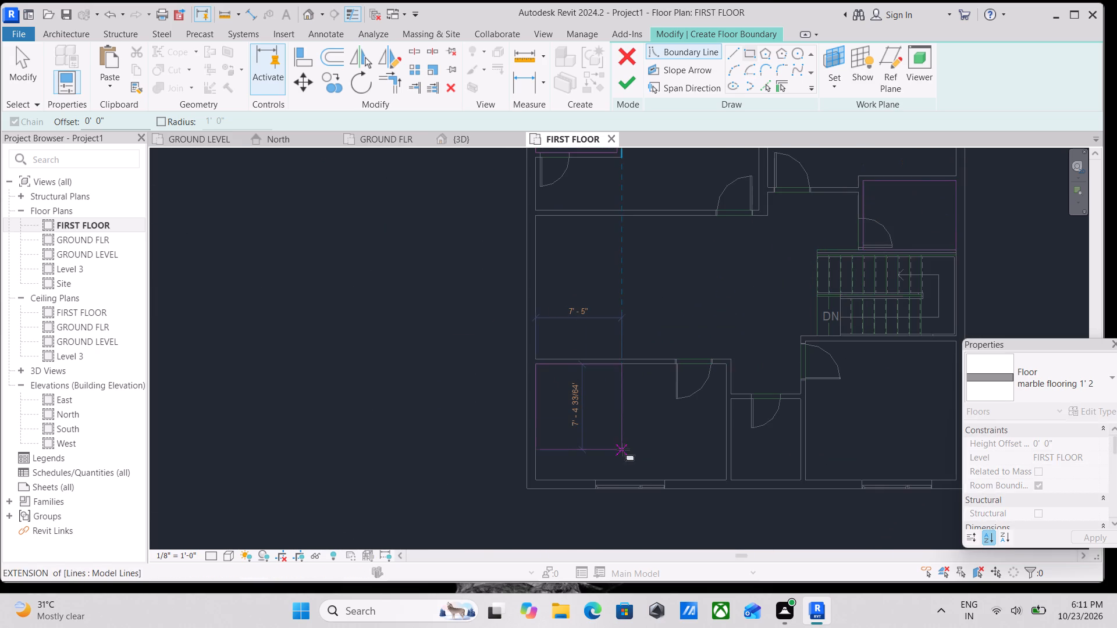
middle_drag(623, 449, 568, 398)
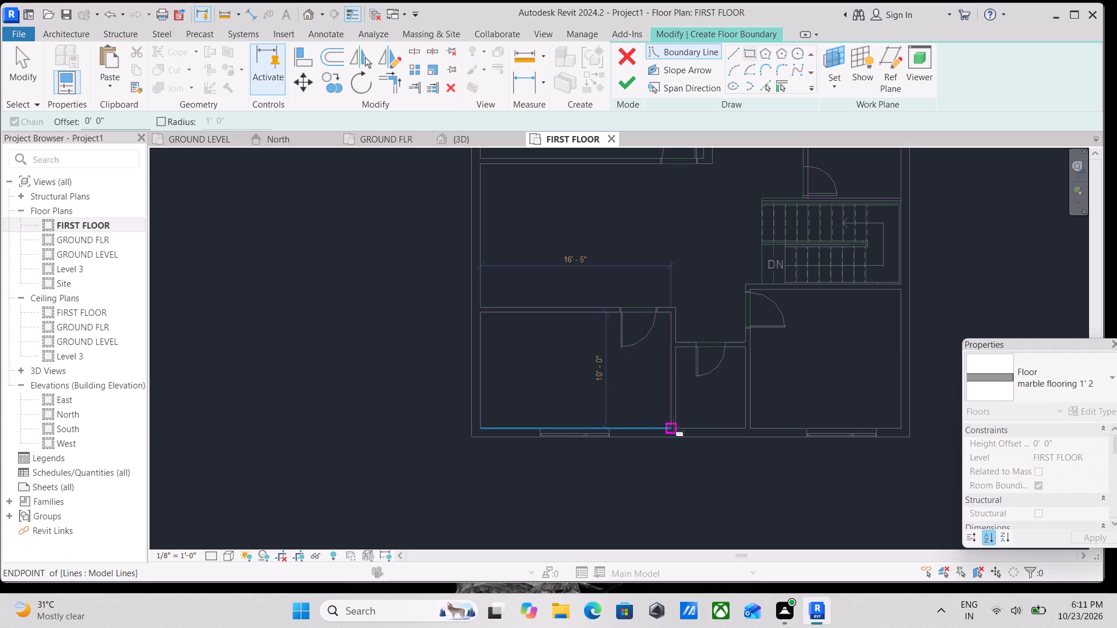
click(673, 426)
Sketch a 13'-0" by 12'-0" rectangular floor boundary along the inner wall faces of the room below the staircase.
middle_drag(809, 342, 702, 343)
scroll(633, 274, up, 3)
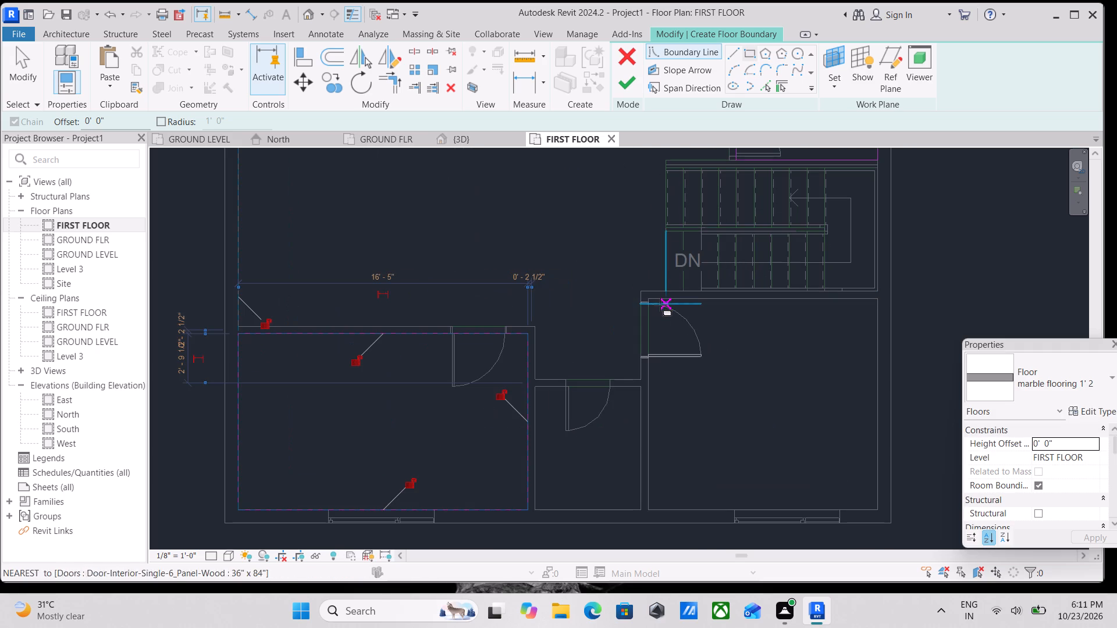
click(650, 298)
middle_drag(755, 432, 731, 397)
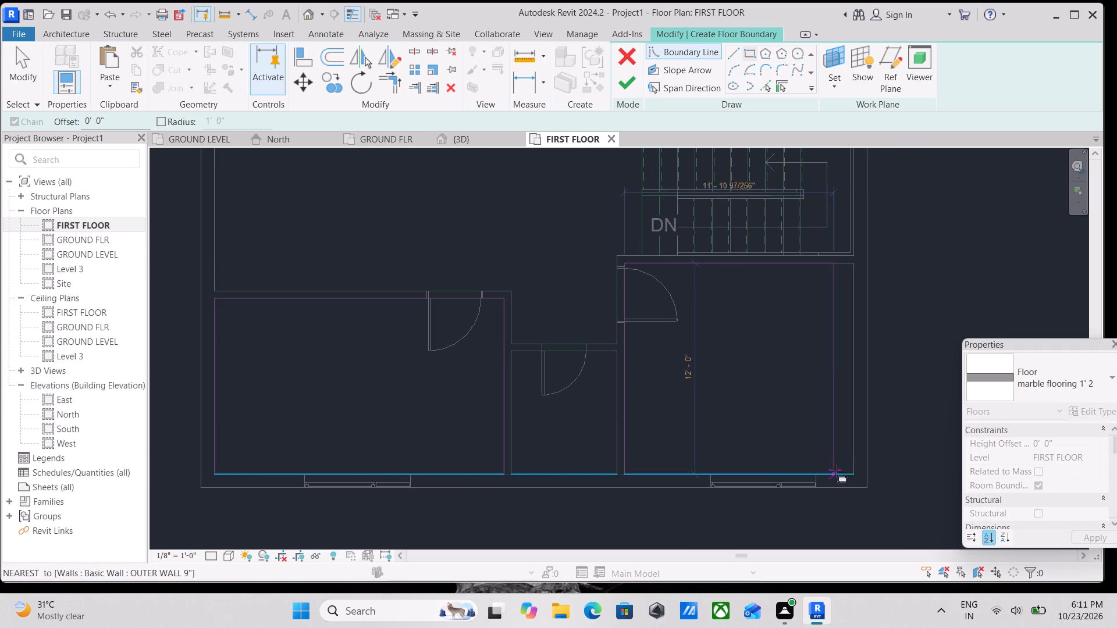
click(852, 475)
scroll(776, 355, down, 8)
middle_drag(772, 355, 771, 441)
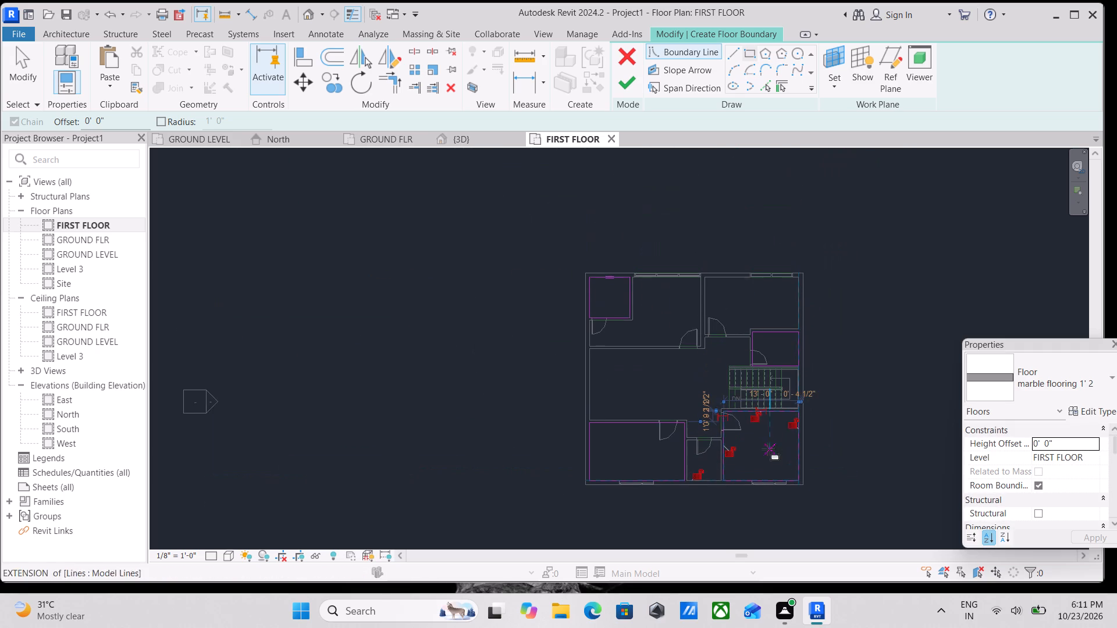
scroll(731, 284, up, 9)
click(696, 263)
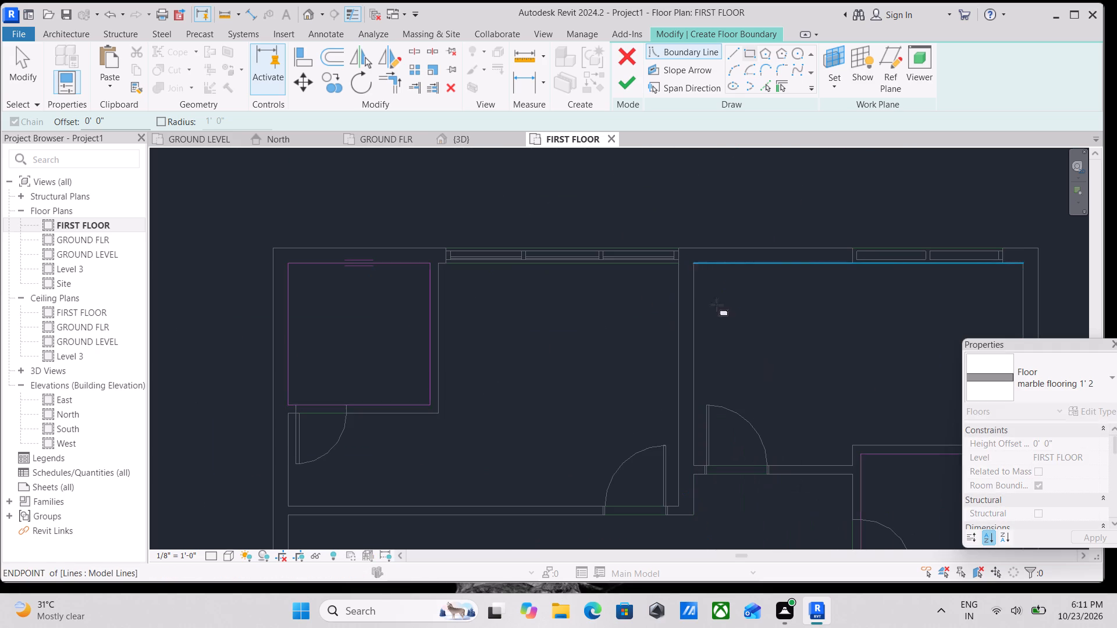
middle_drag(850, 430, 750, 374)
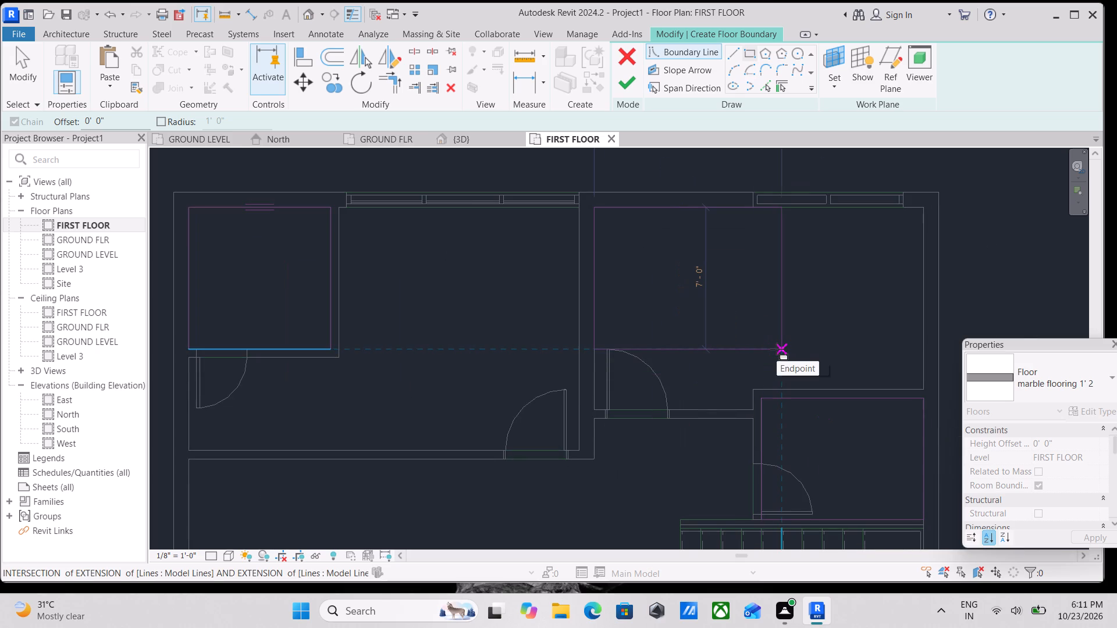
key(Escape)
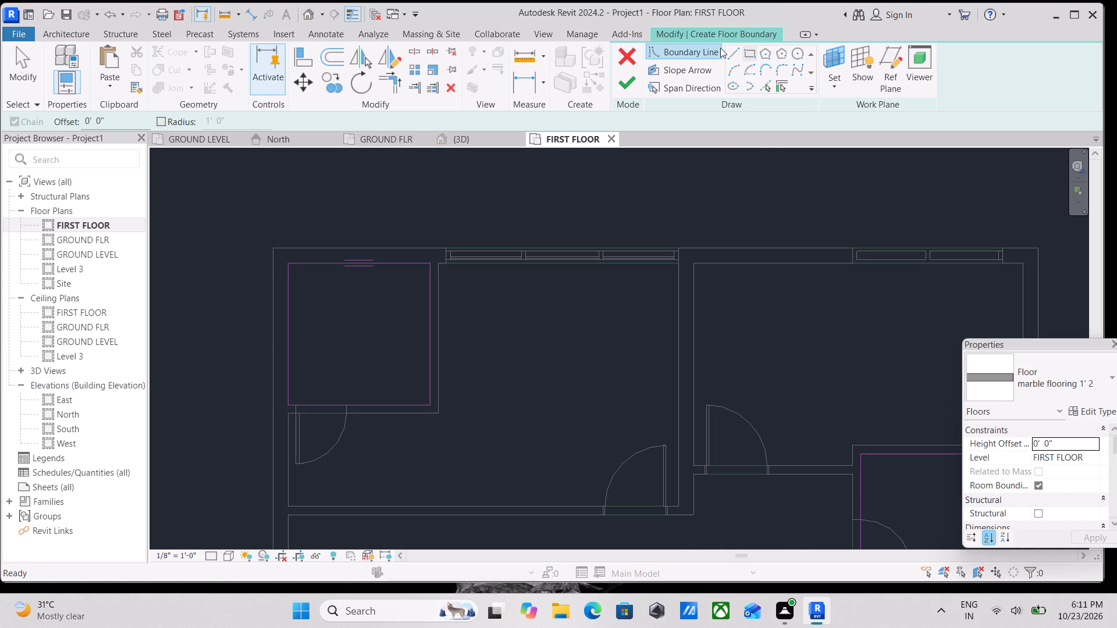
With boundary lines, trace the L-shaped upper-left room from its lower-left corner up the outer wall and along the small corner room's lower wall.
click(732, 48)
scroll(527, 348, down, 4)
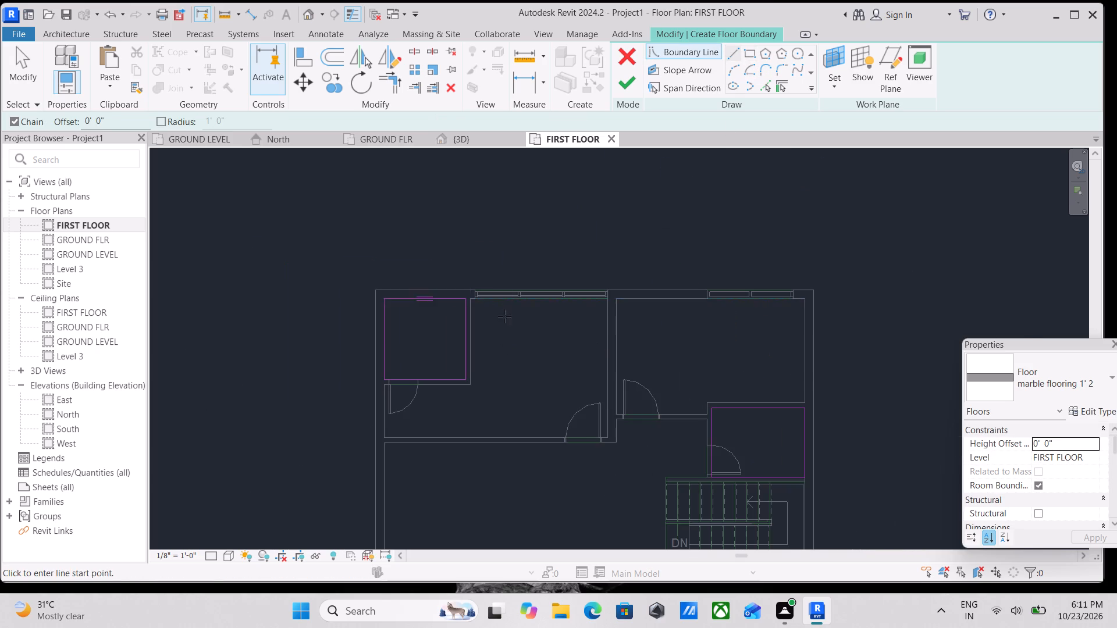
scroll(391, 410, up, 6)
click(383, 452)
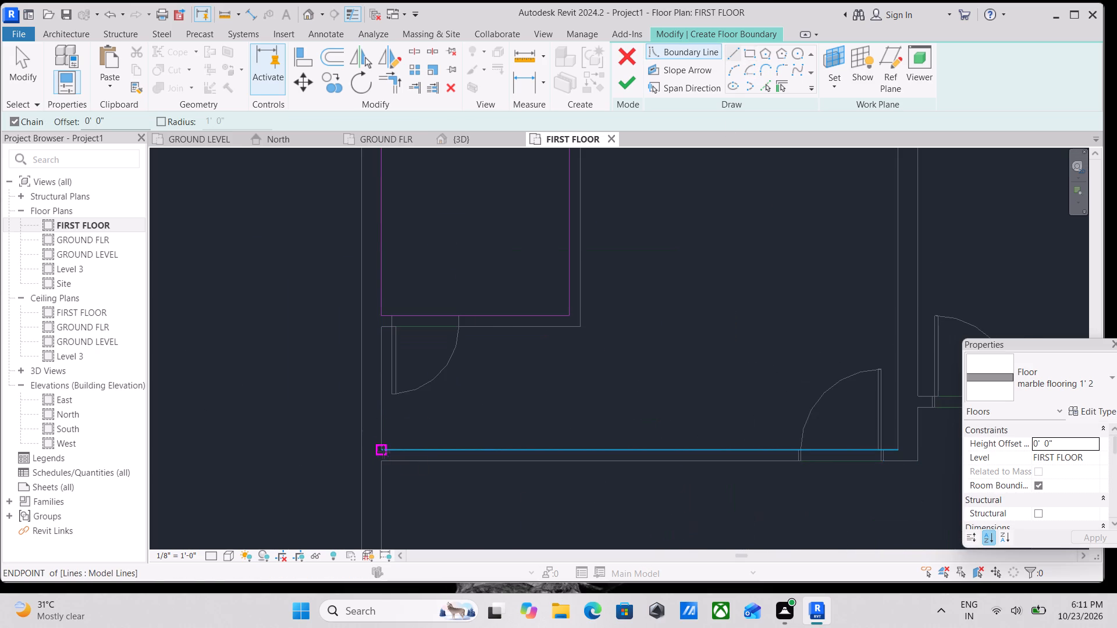
click(380, 331)
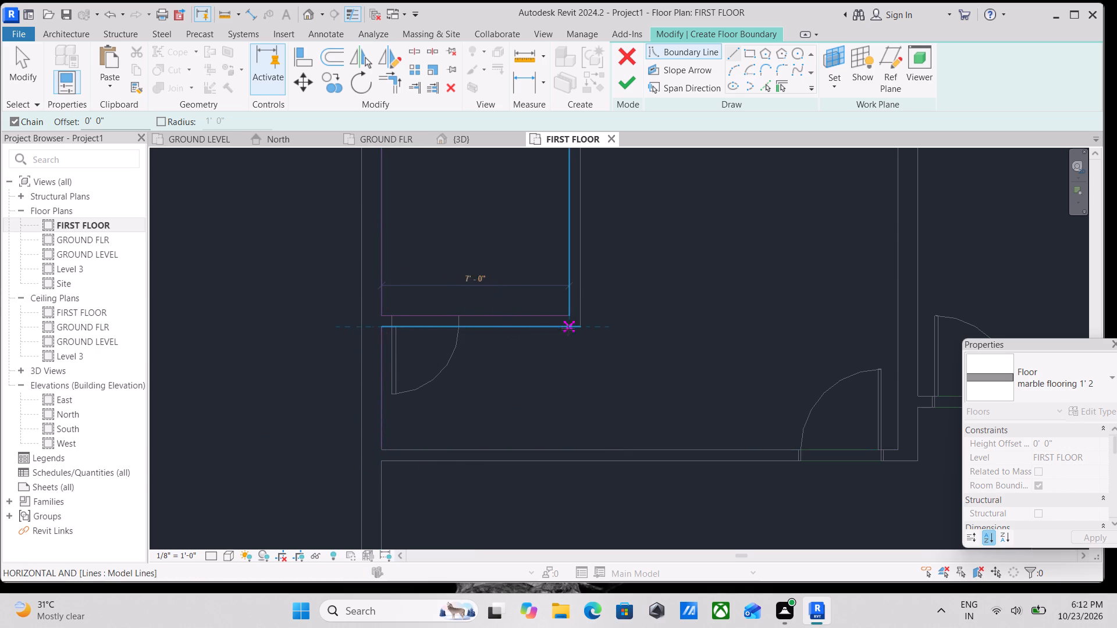
double_click(579, 329)
Complete the L-shaped room's boundary up the small room's side wall, along the curtain wall side, down the 12'-0" dividing wall and back along the bottom wall.
scroll(590, 258, down, 1)
middle_drag(590, 258, 579, 502)
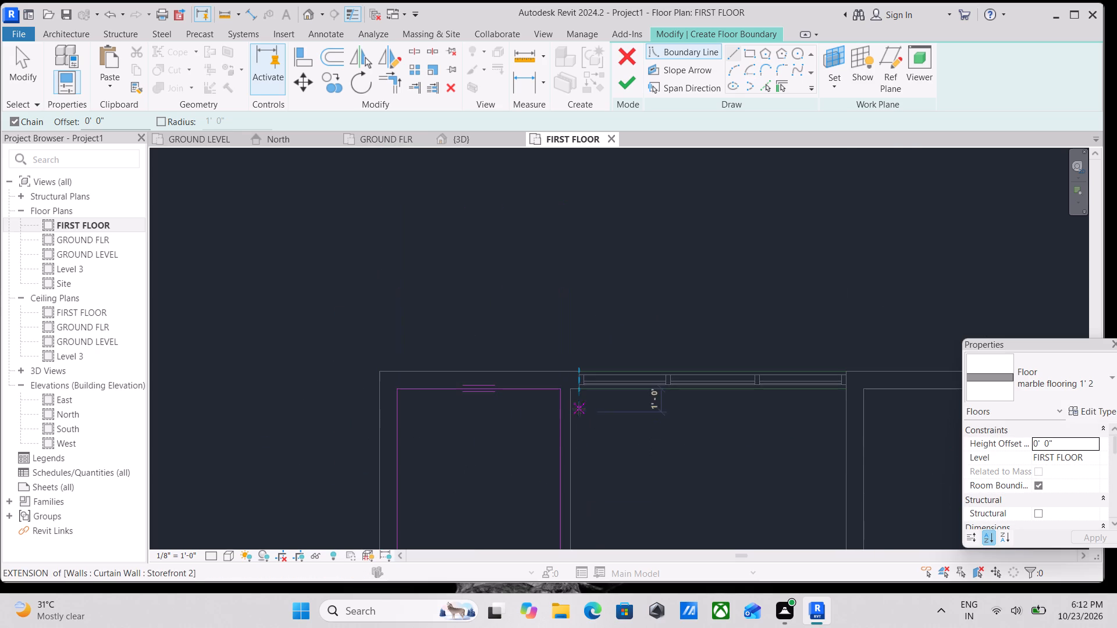
scroll(594, 432, down, 2)
middle_drag(594, 432, 596, 302)
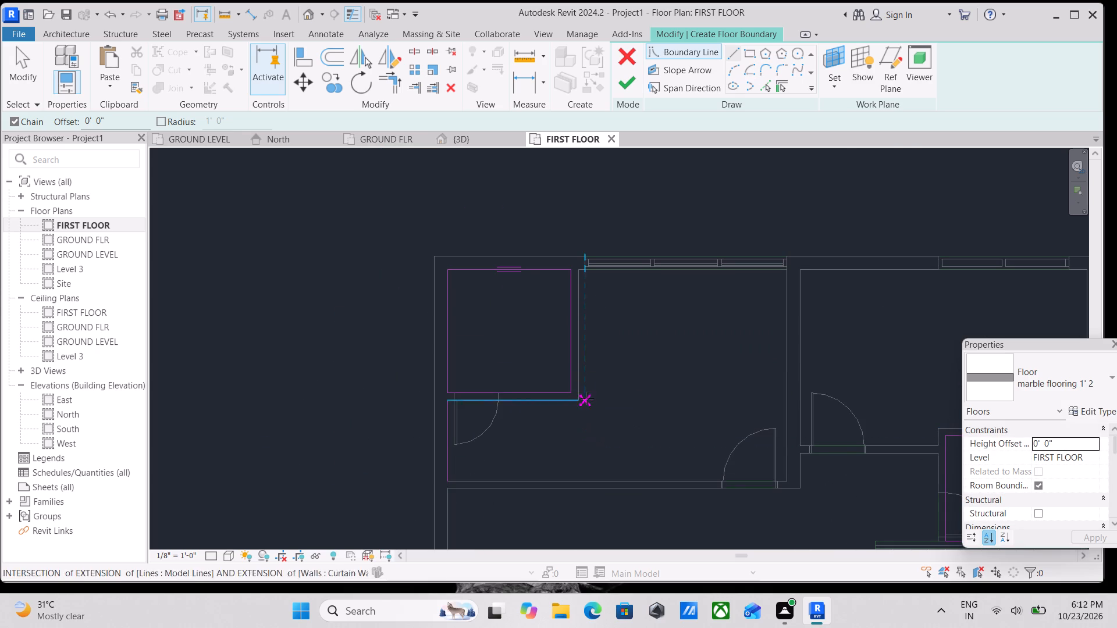
click(582, 404)
middle_drag(578, 299, 564, 395)
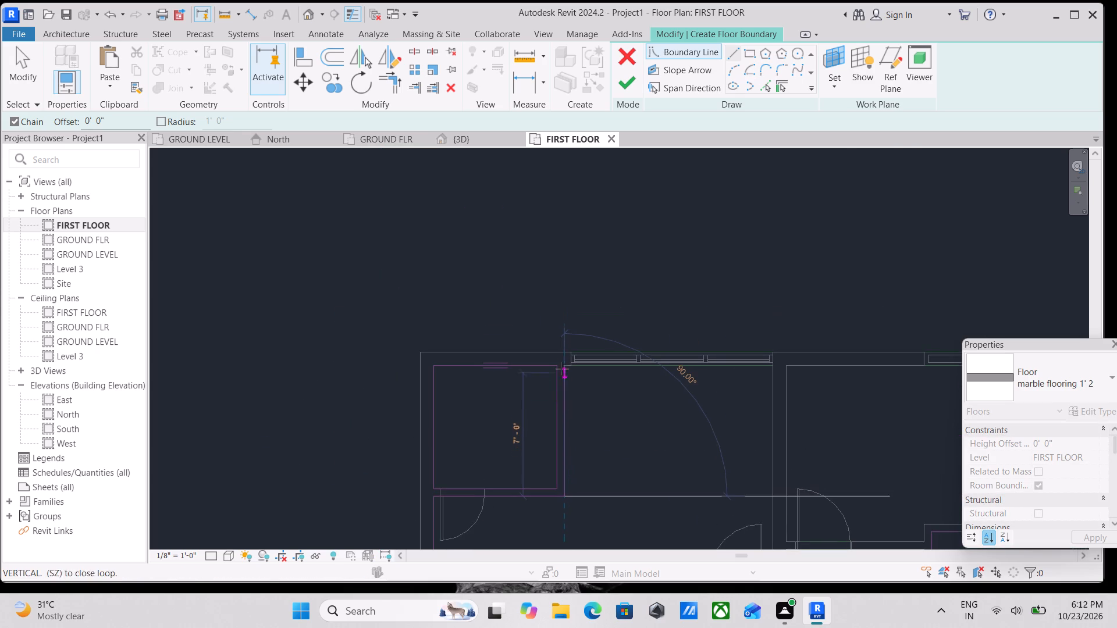
click(564, 363)
middle_drag(707, 361, 483, 388)
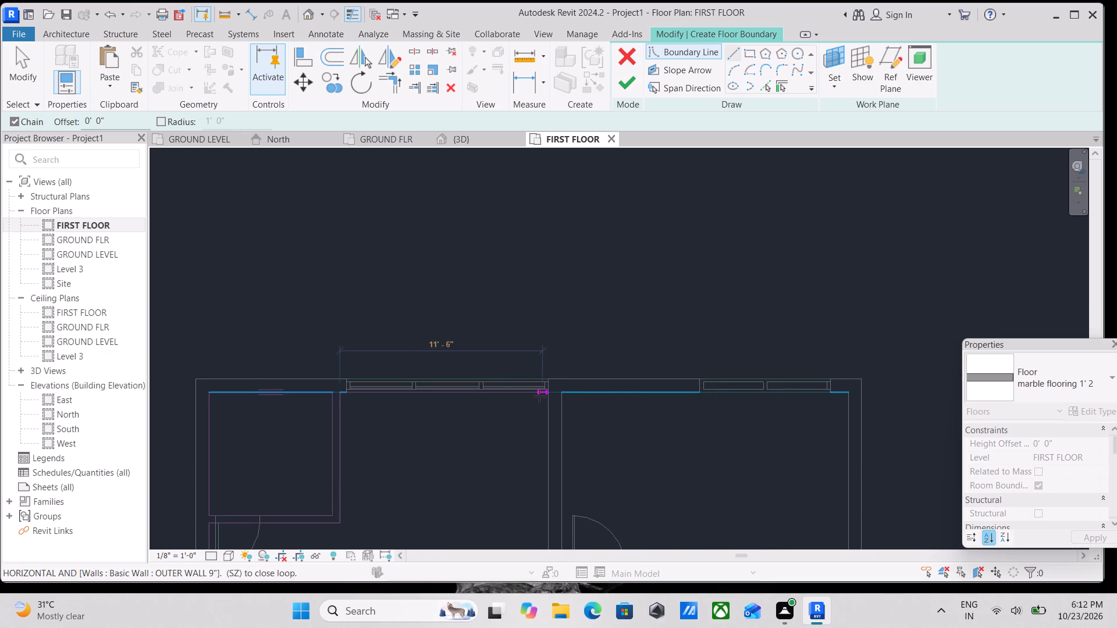
click(549, 395)
scroll(547, 466, down, 3)
middle_drag(547, 466, 560, 361)
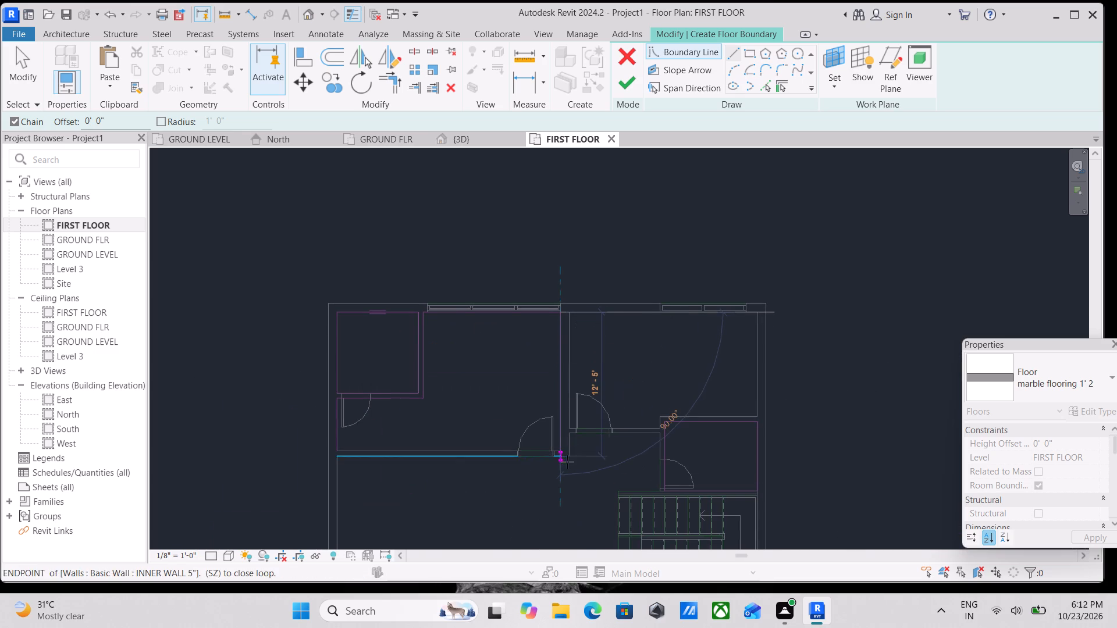
scroll(564, 451, up, 4)
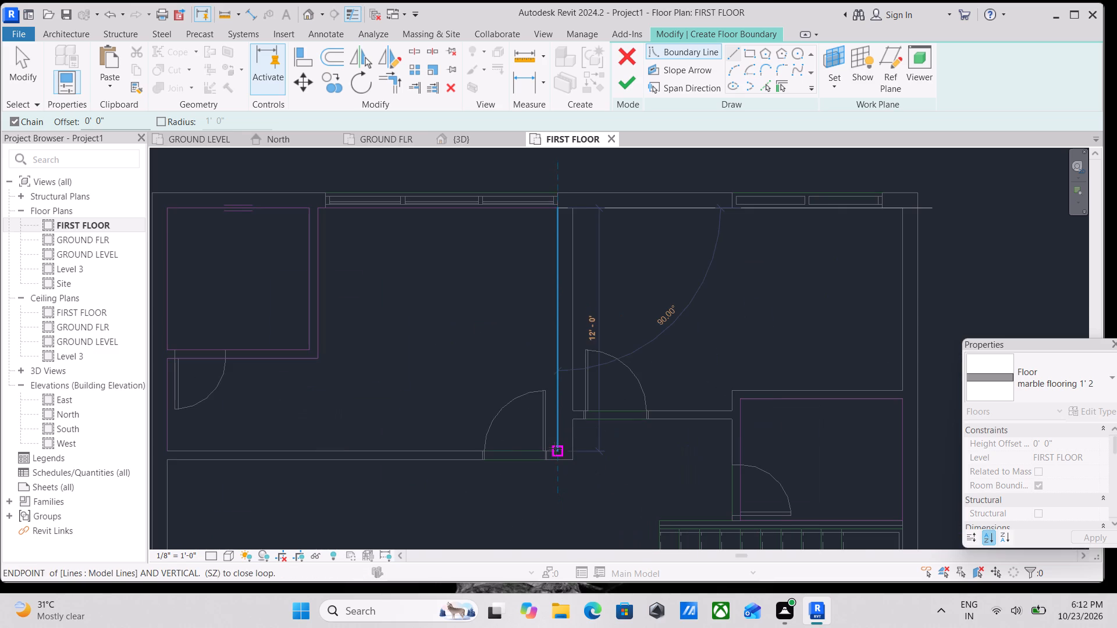
click(555, 448)
middle_drag(304, 432, 530, 440)
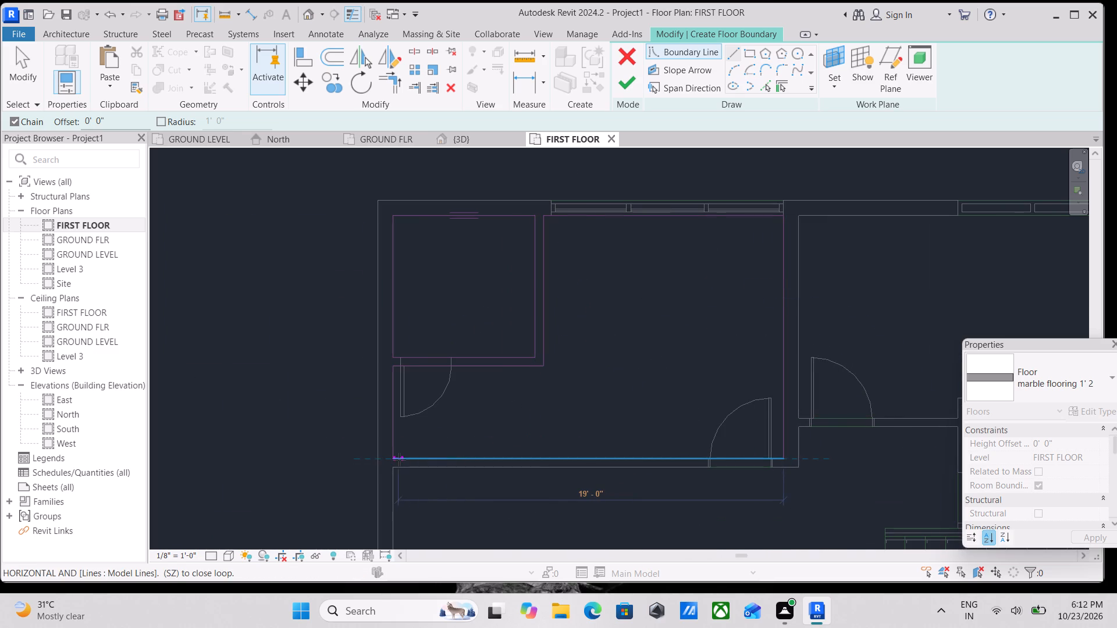
click(399, 459)
Start the upper-right room's floor boundary with a 16'-3" line along its top wall and a 9'-0" line down the outer wall's inner face.
scroll(900, 340, down, 5)
middle_drag(890, 340, 620, 355)
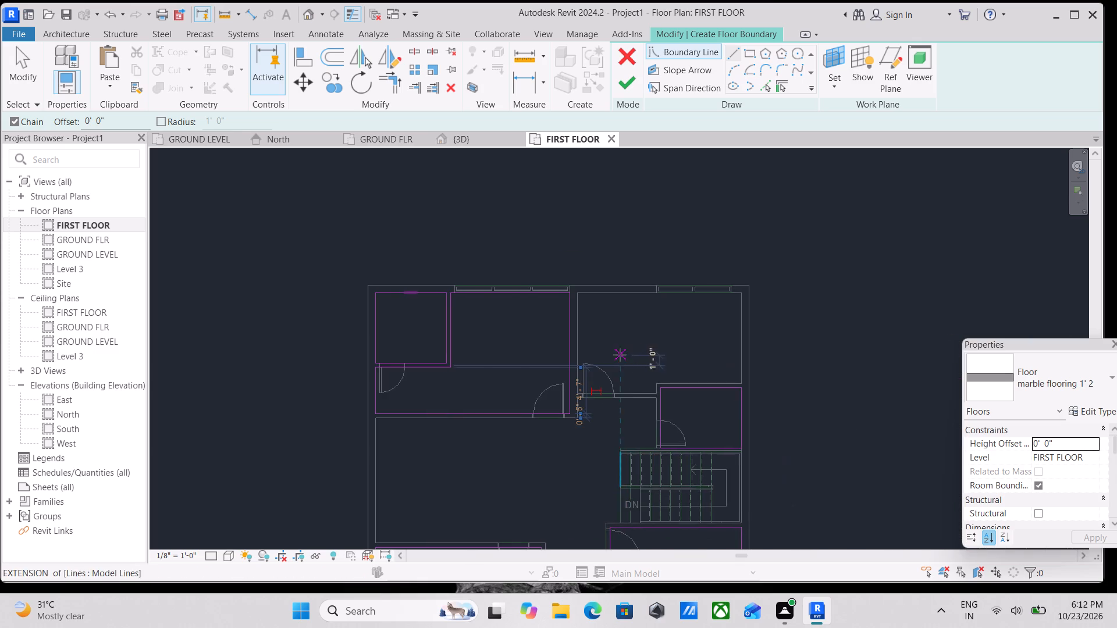
scroll(584, 286, up, 9)
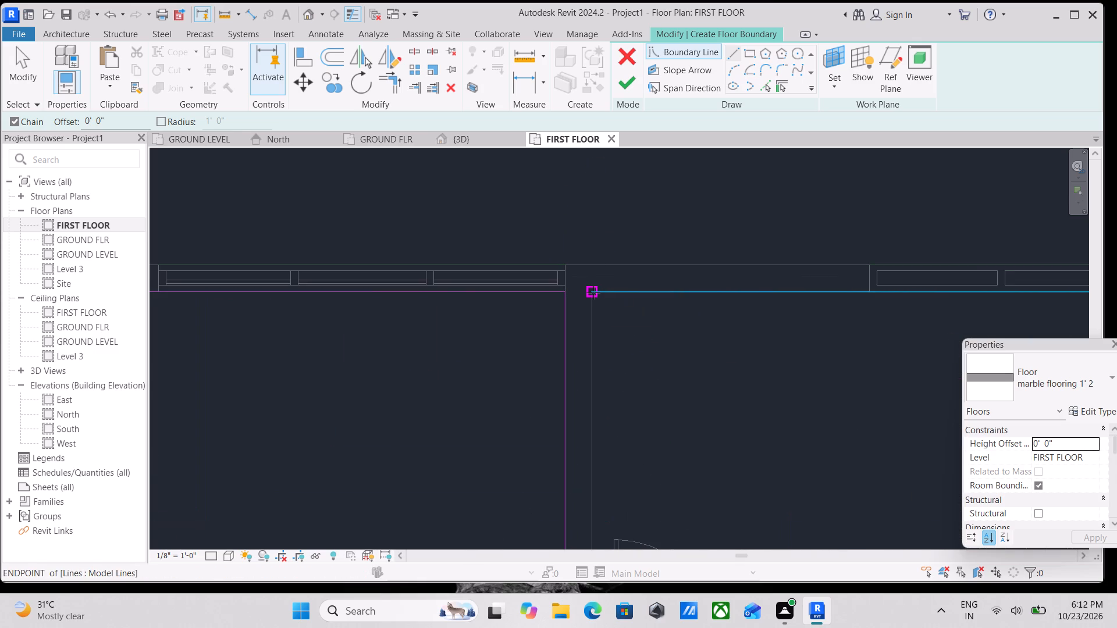
click(593, 292)
scroll(805, 298, down, 1)
middle_drag(805, 298, 253, 305)
scroll(454, 290, down, 2)
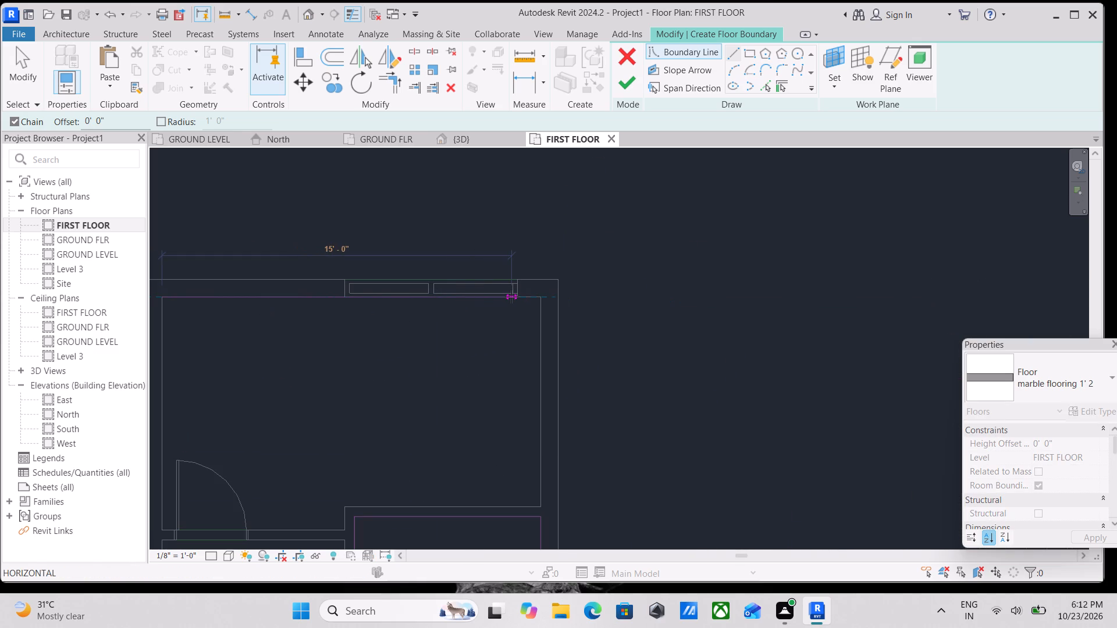
scroll(511, 297, up, 4)
click(558, 292)
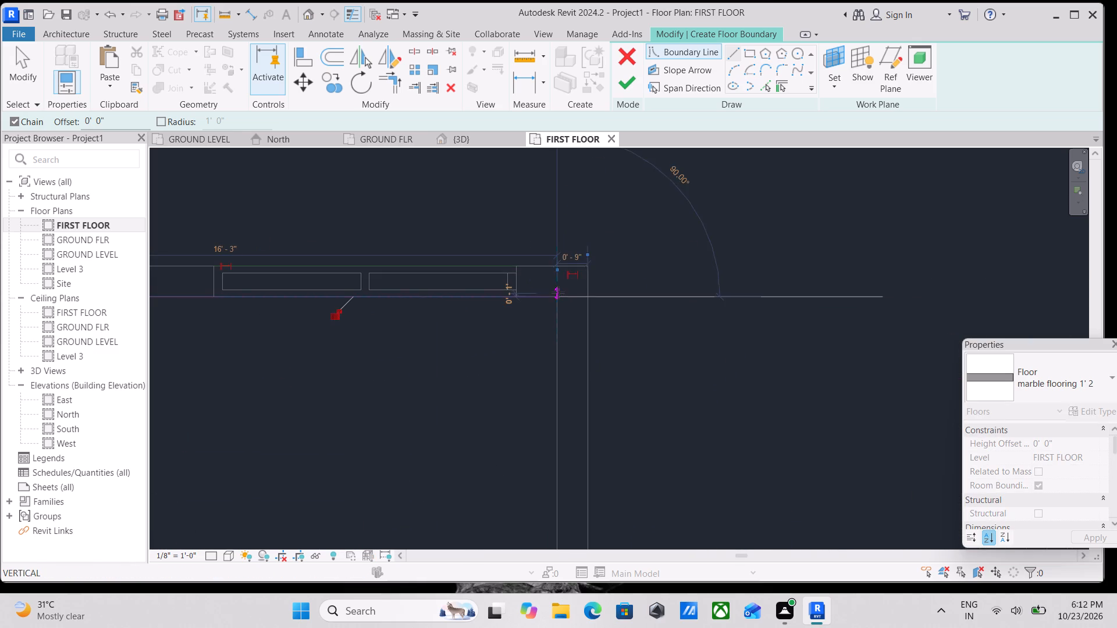
scroll(561, 376, down, 3)
middle_drag(562, 355, 572, 274)
scroll(553, 365, down, 5)
middle_drag(551, 367, 628, 262)
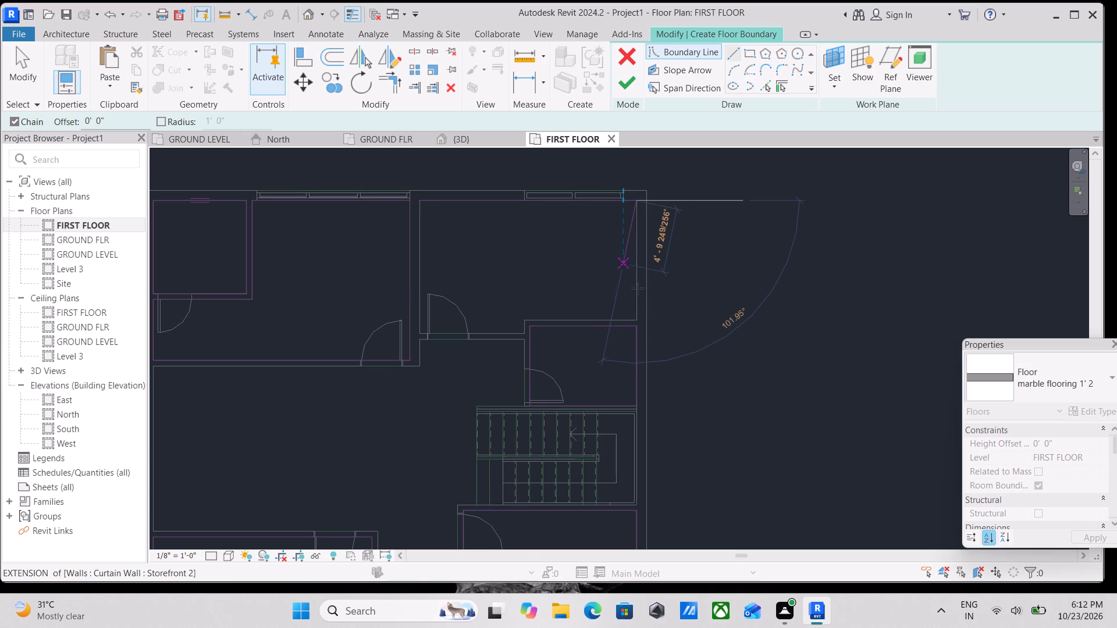
scroll(640, 316, up, 3)
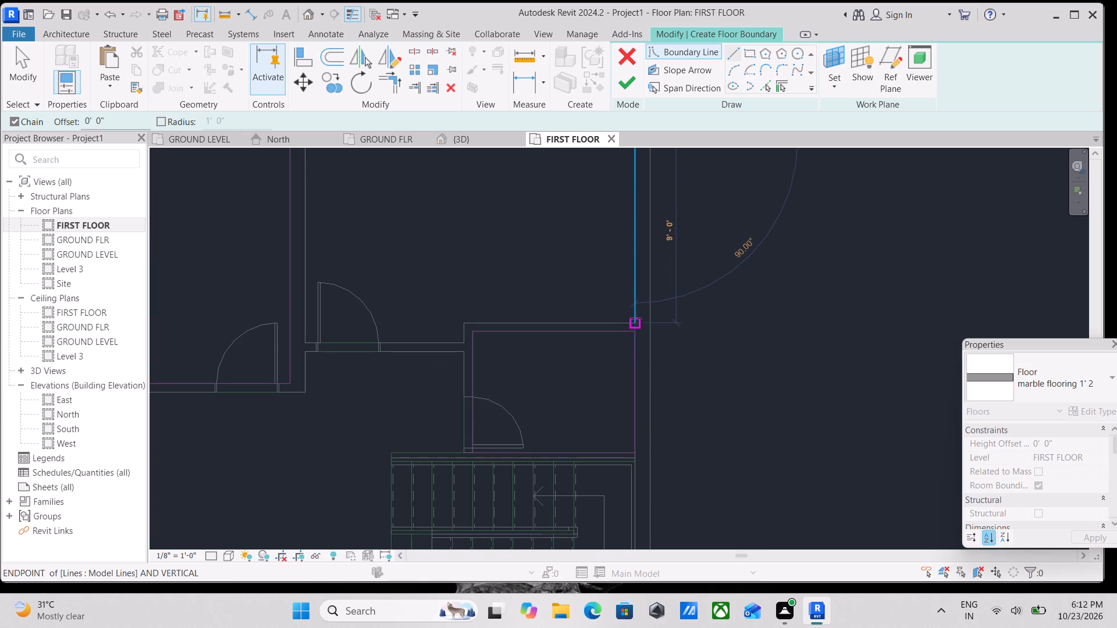
click(636, 318)
Close the upper-right room's boundary with an 8'-5" line, the short wall jog, a 7'-10" line past the door and the left wall.
click(465, 323)
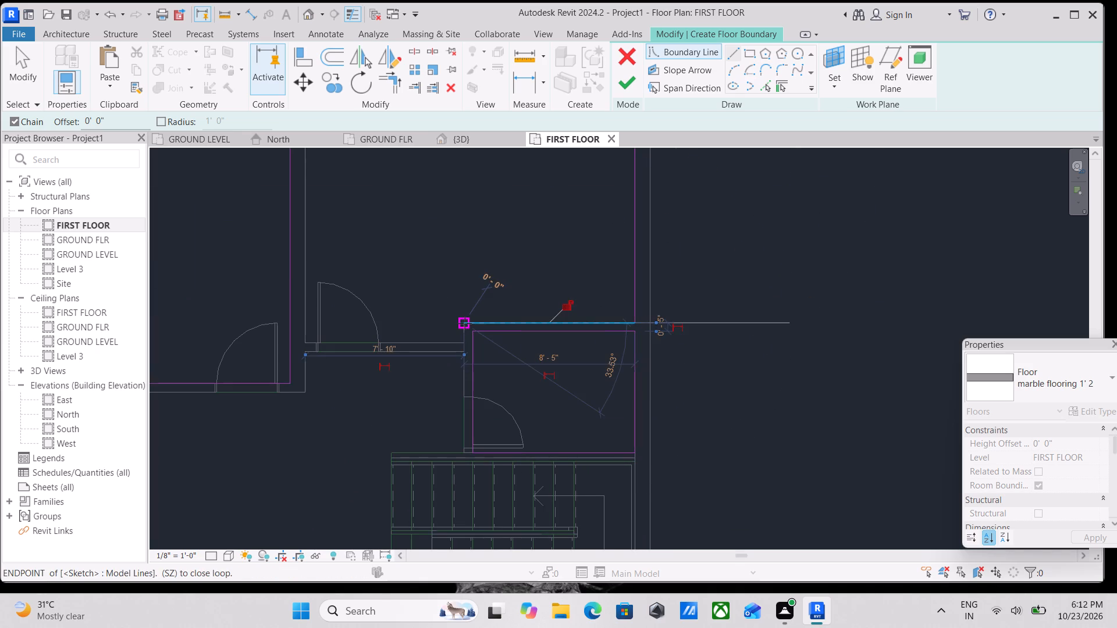
scroll(471, 346, up, 3)
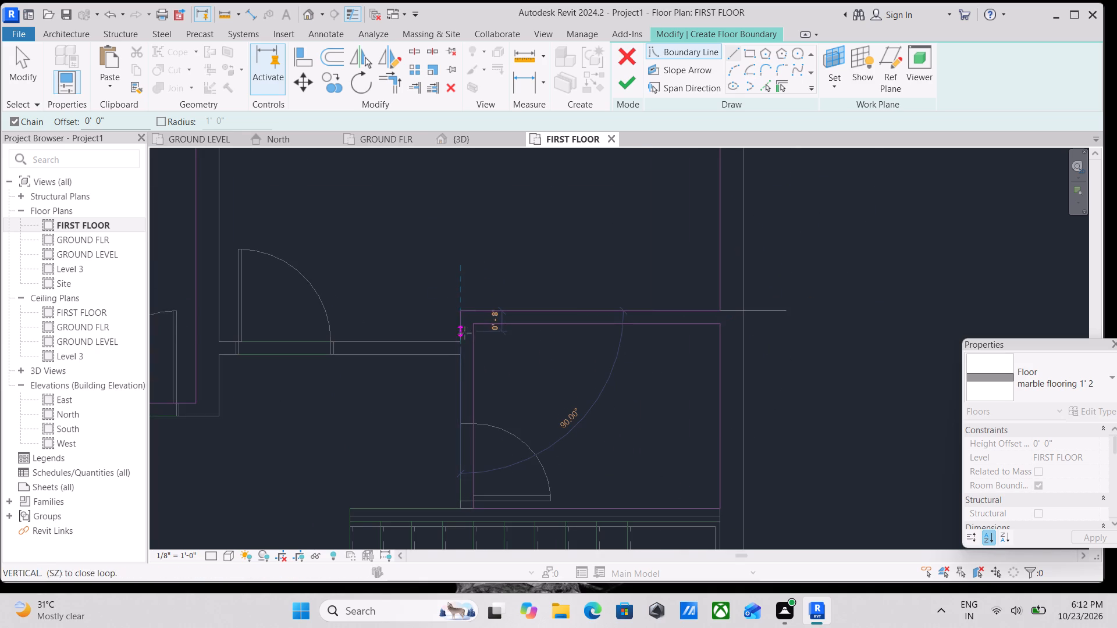
click(467, 338)
middle_drag(323, 311, 499, 310)
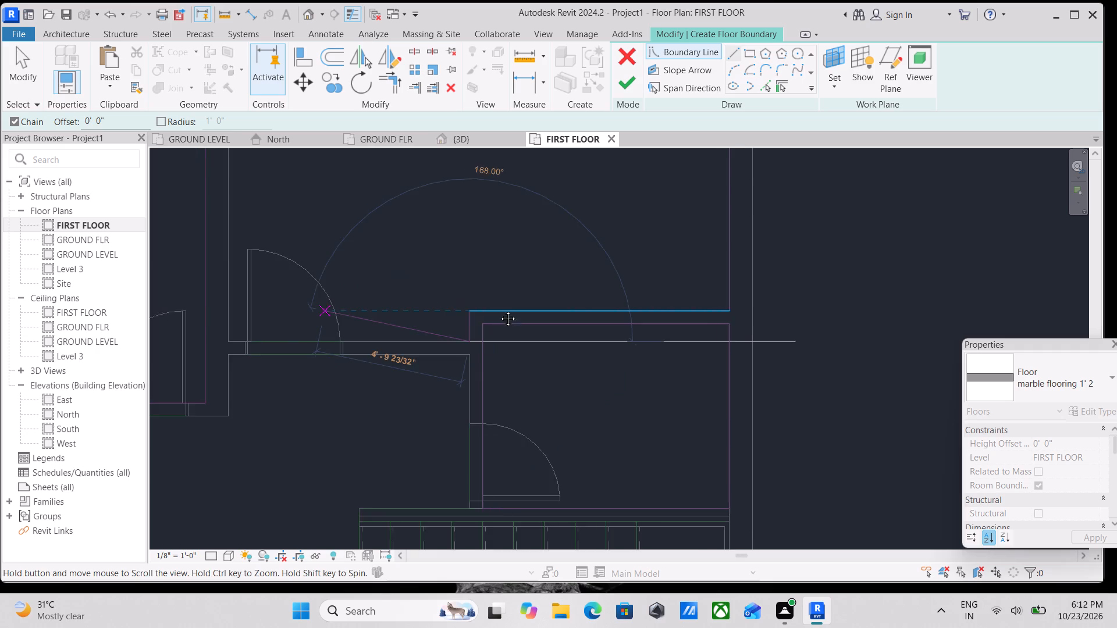
middle_drag(499, 310, 545, 310)
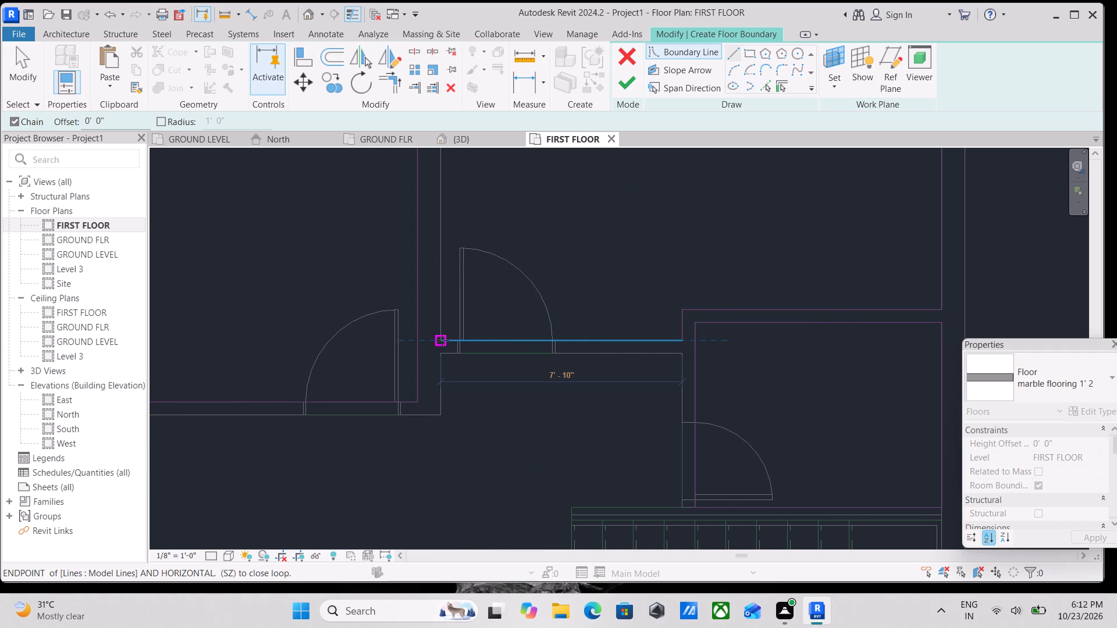
click(442, 340)
scroll(456, 235, down, 1)
middle_drag(456, 235, 453, 362)
scroll(446, 268, down, 2)
middle_drag(446, 268, 446, 276)
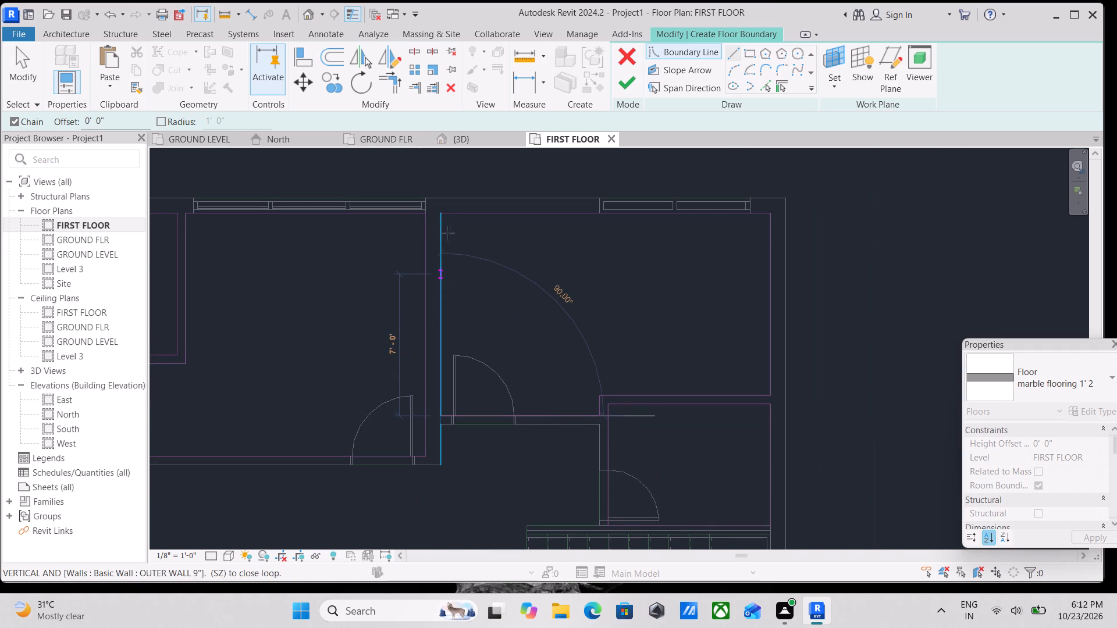
click(443, 213)
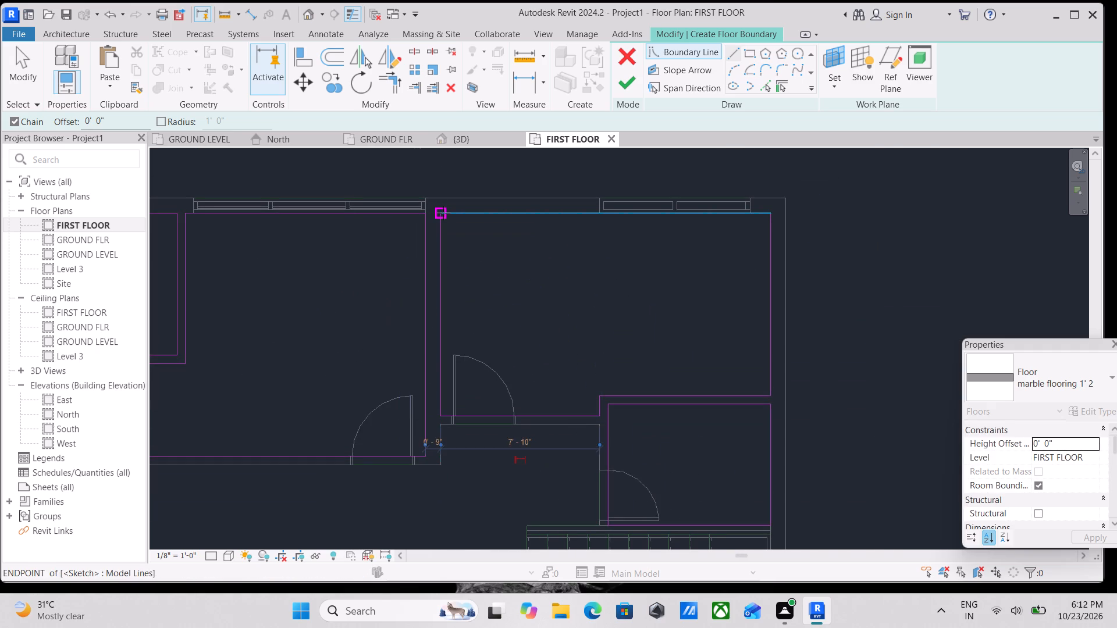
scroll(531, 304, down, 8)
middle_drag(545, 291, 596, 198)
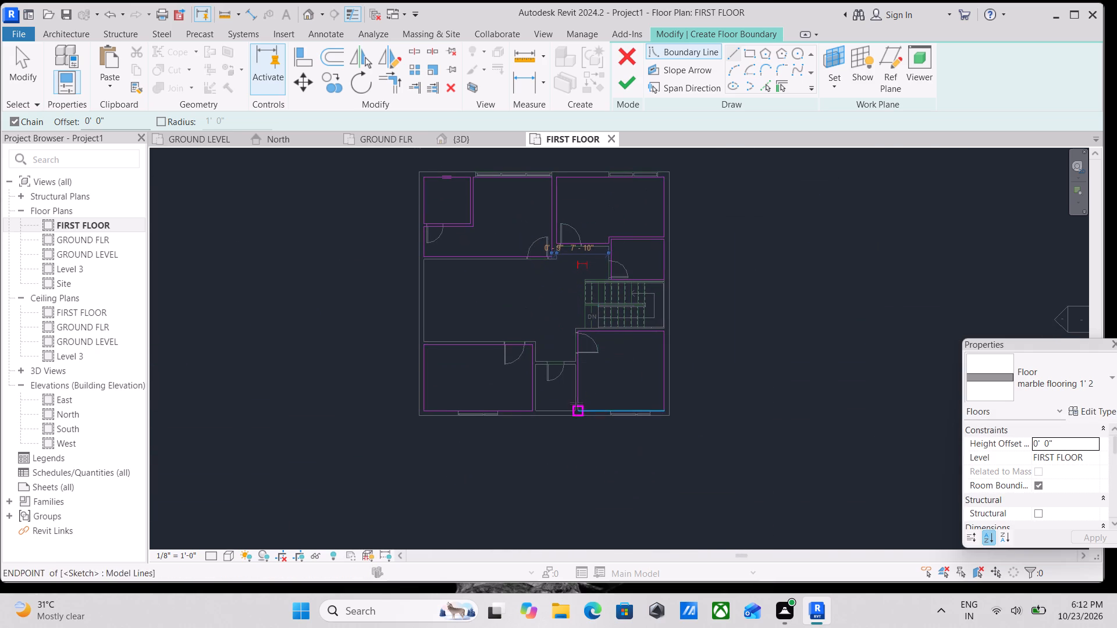
Draw a 6'-0" by 7'-0" rectangular floor boundary along the inner walls of the small room between the two bottom rooms.
scroll(560, 403, up, 7)
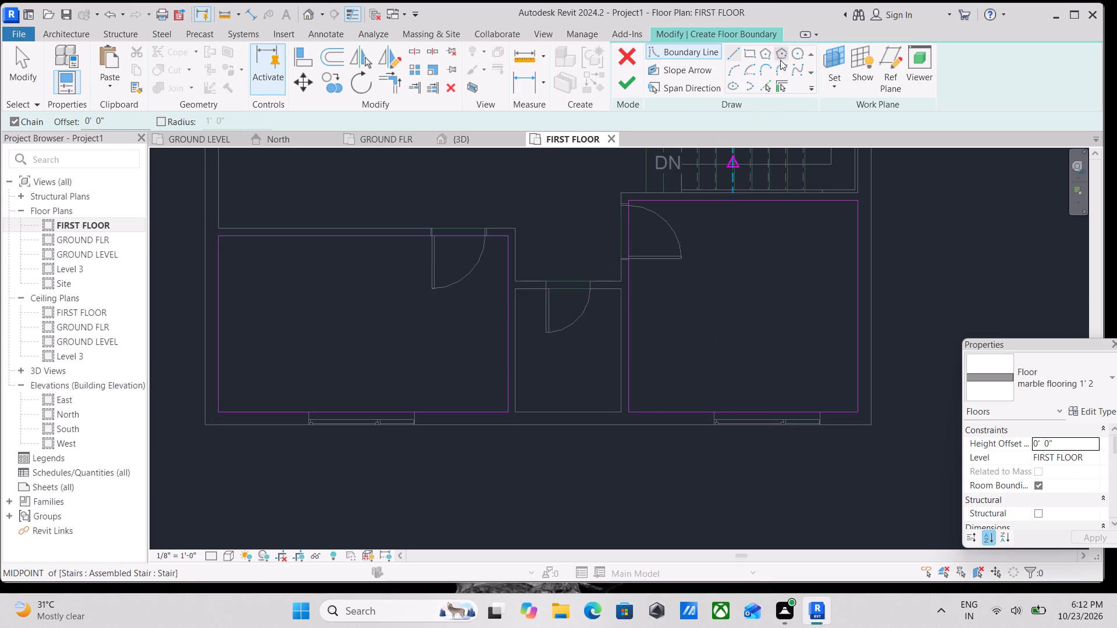
click(747, 50)
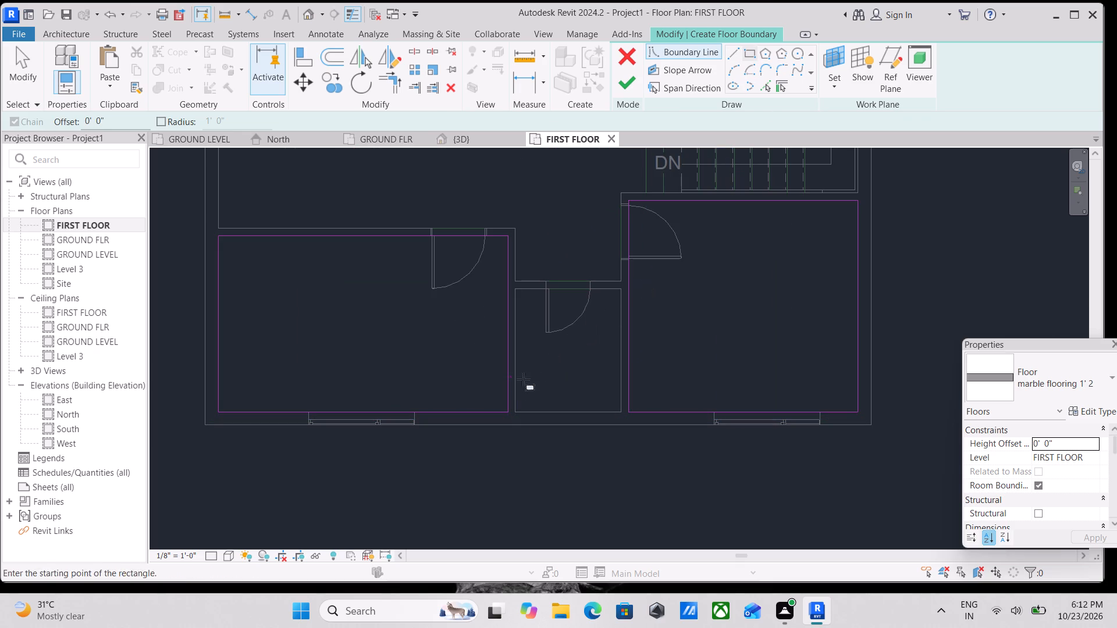
click(519, 411)
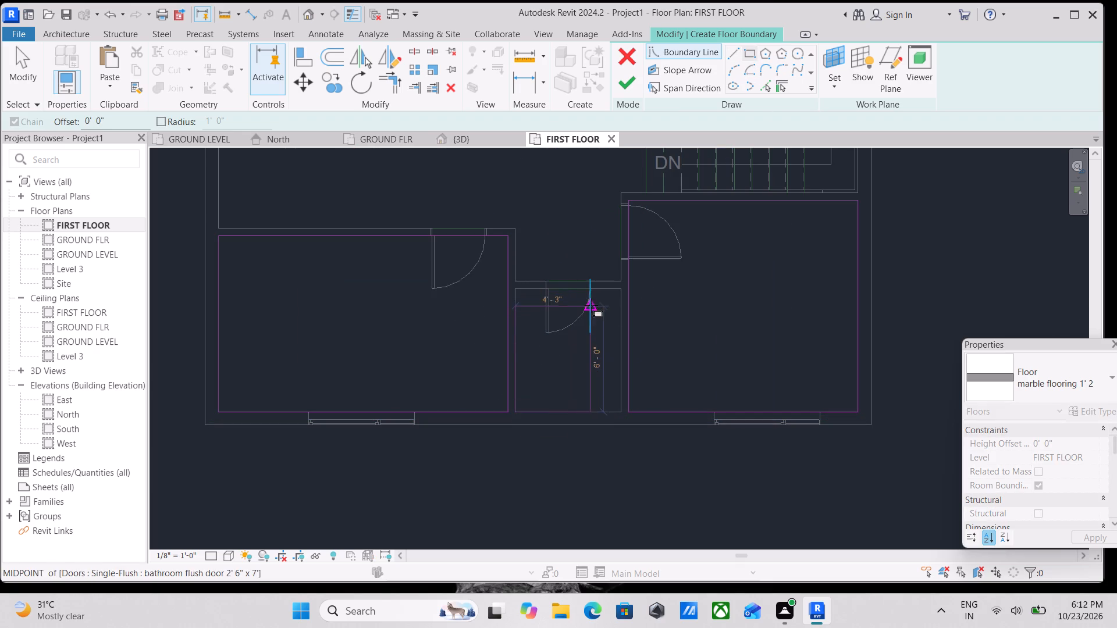
click(619, 287)
scroll(525, 234, down, 5)
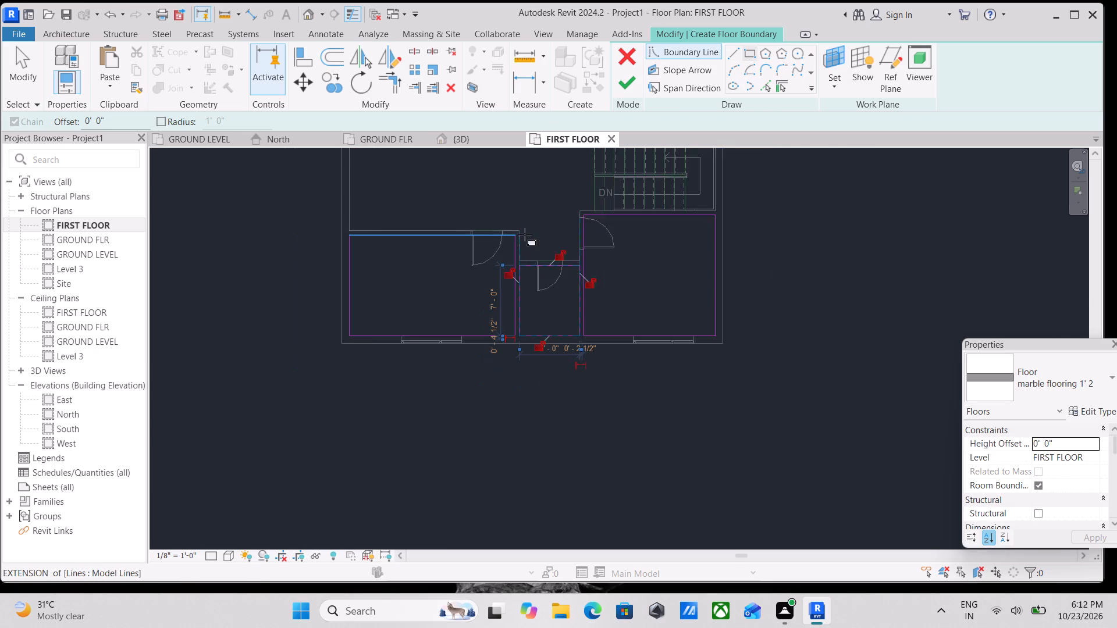
Trace the central hall's boundary with lines 12'-5" down the outer wall, 16'-10" across, 3'-0" down, along the small room's top wall and up to the stair wall corner.
scroll(533, 233, down, 1)
middle_drag(533, 233, 545, 439)
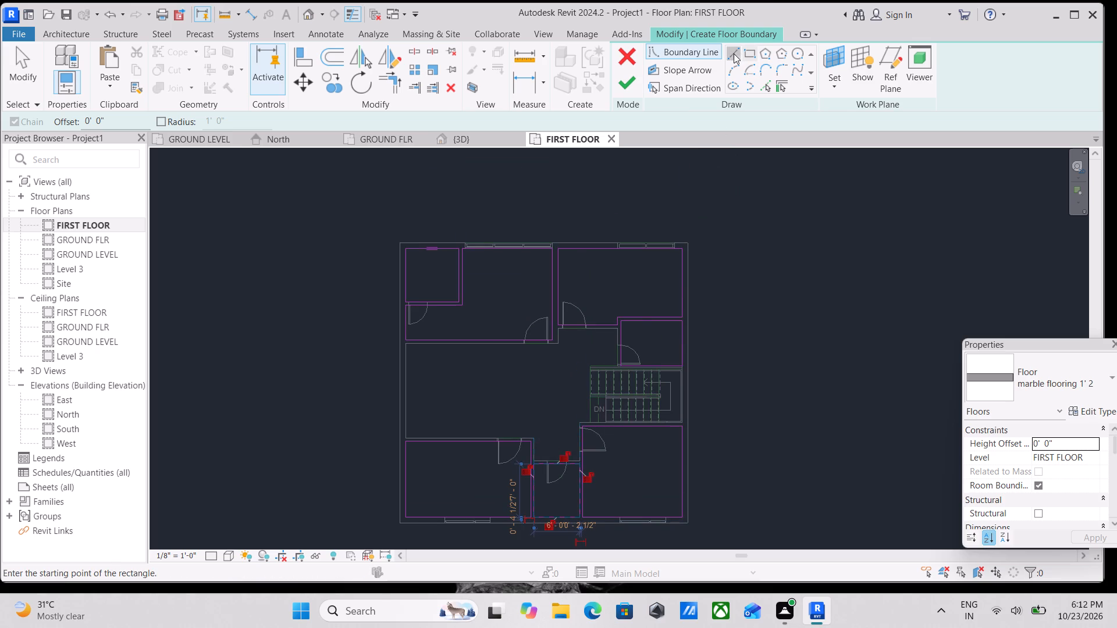
click(734, 53)
scroll(357, 391, up, 3)
scroll(444, 352, up, 2)
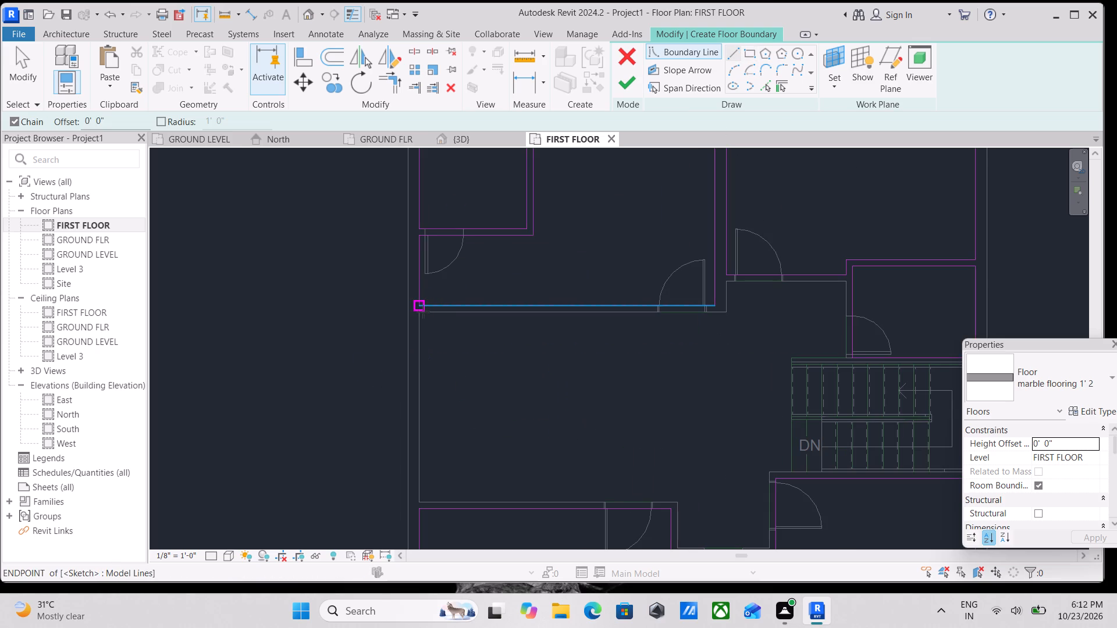
click(423, 313)
middle_drag(414, 481, 425, 420)
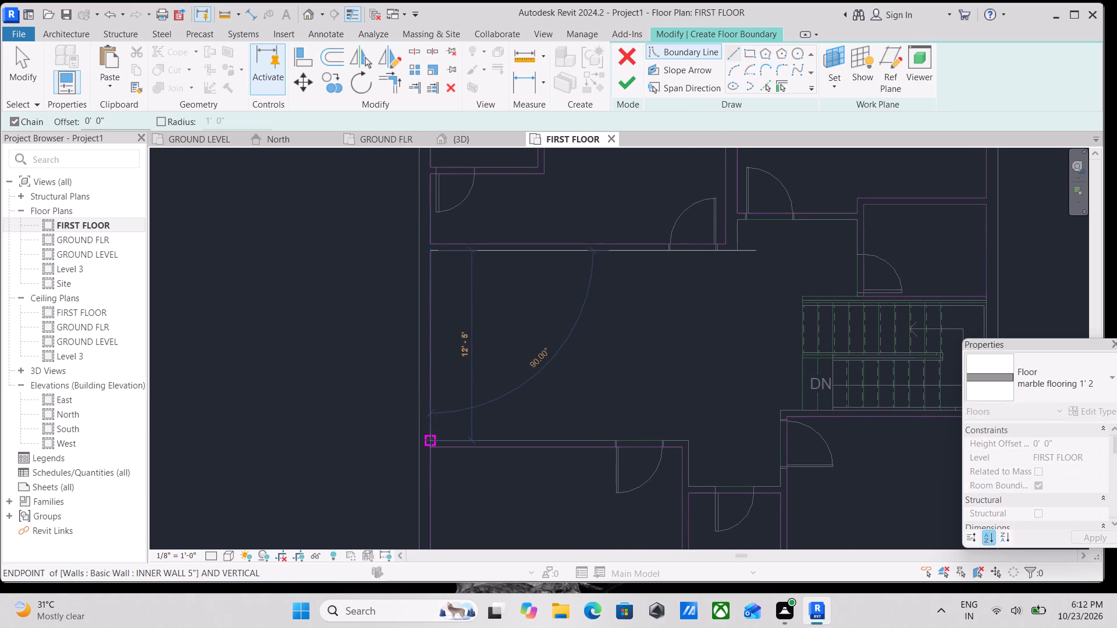
click(431, 440)
middle_drag(626, 434, 475, 443)
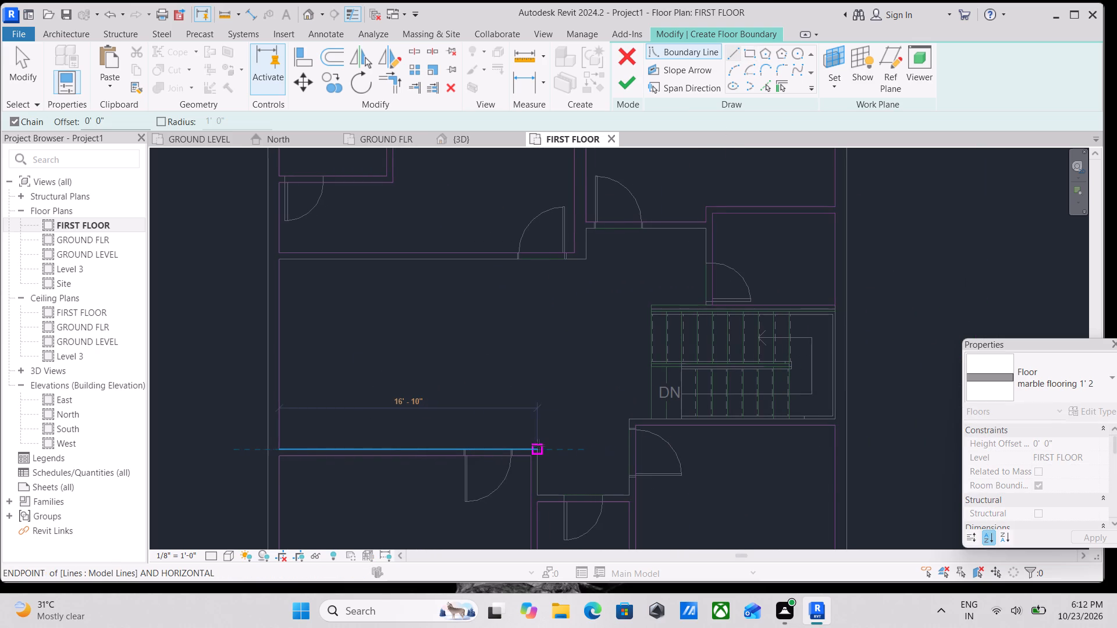
click(540, 448)
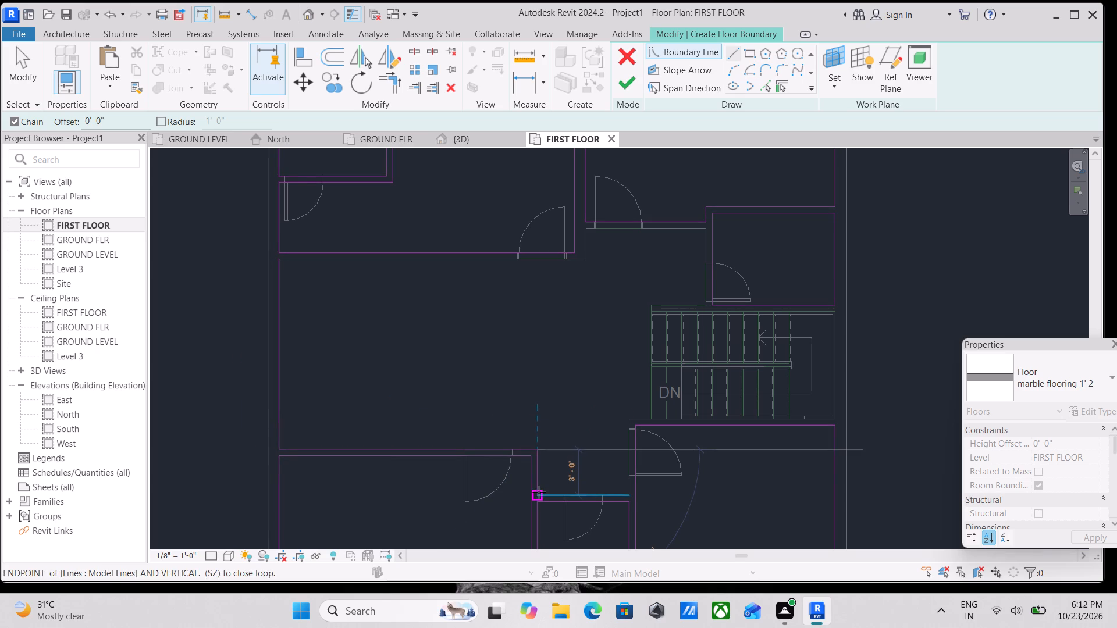
click(539, 492)
click(628, 494)
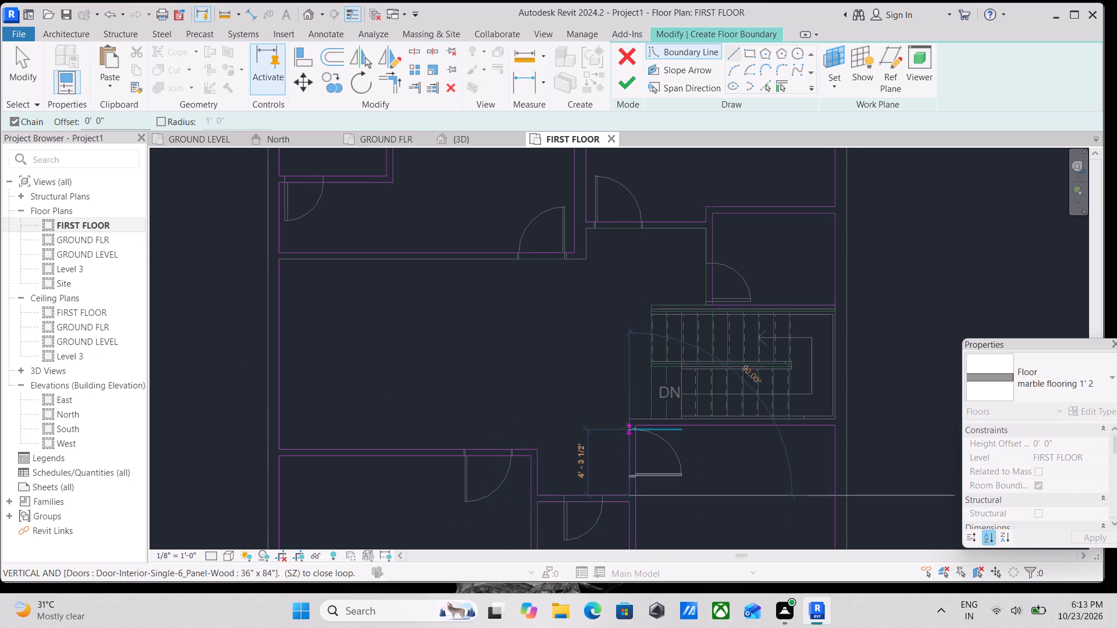
click(629, 418)
Continue the hall boundary around the stair opening: to the lower flight's first riser, up it, 2'-0" back, 4'-0" up and along to the small side room.
scroll(629, 418, up, 2)
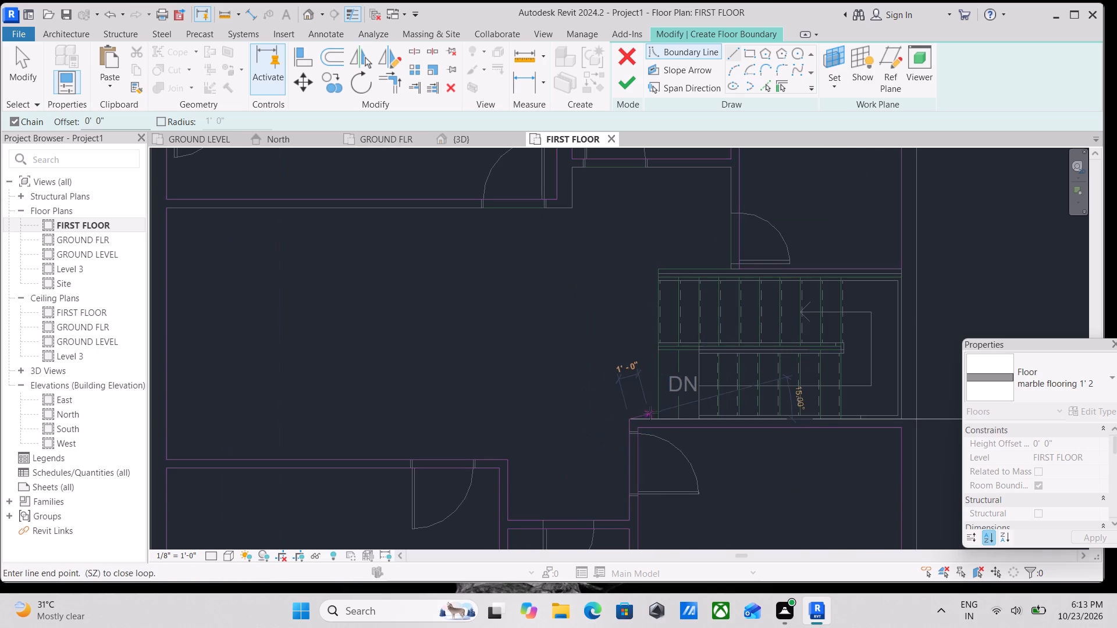
scroll(699, 420, up, 3)
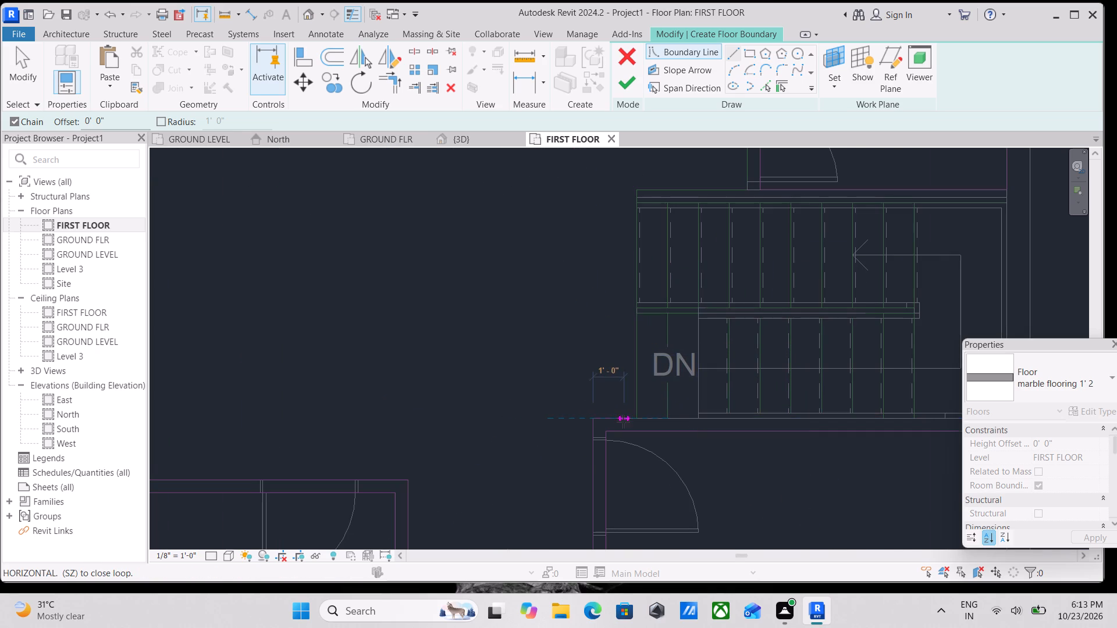
click(699, 420)
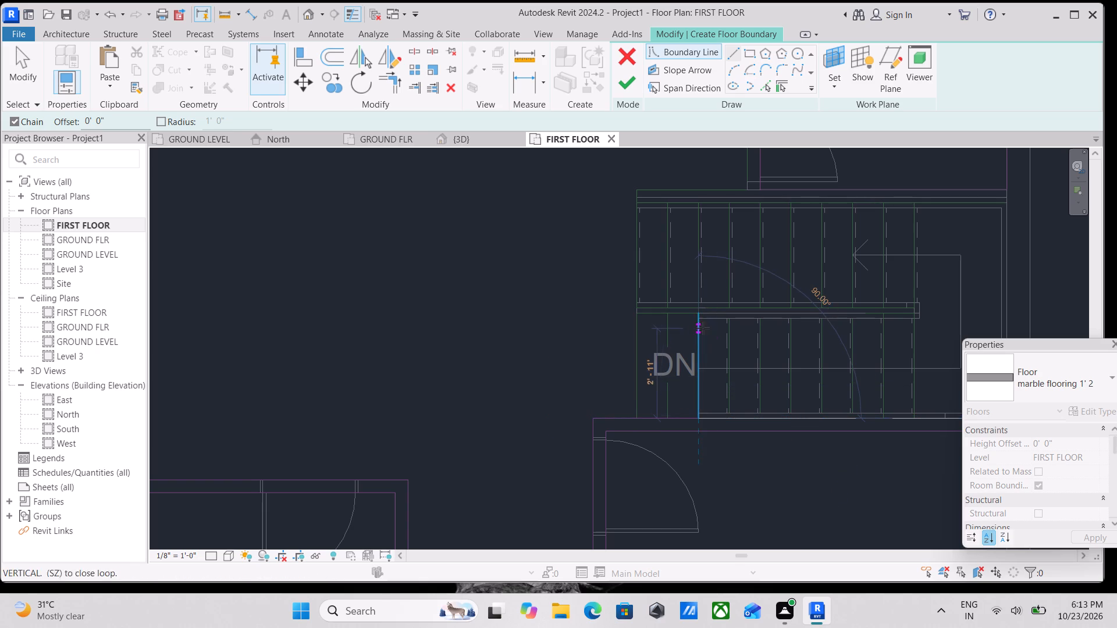
click(701, 312)
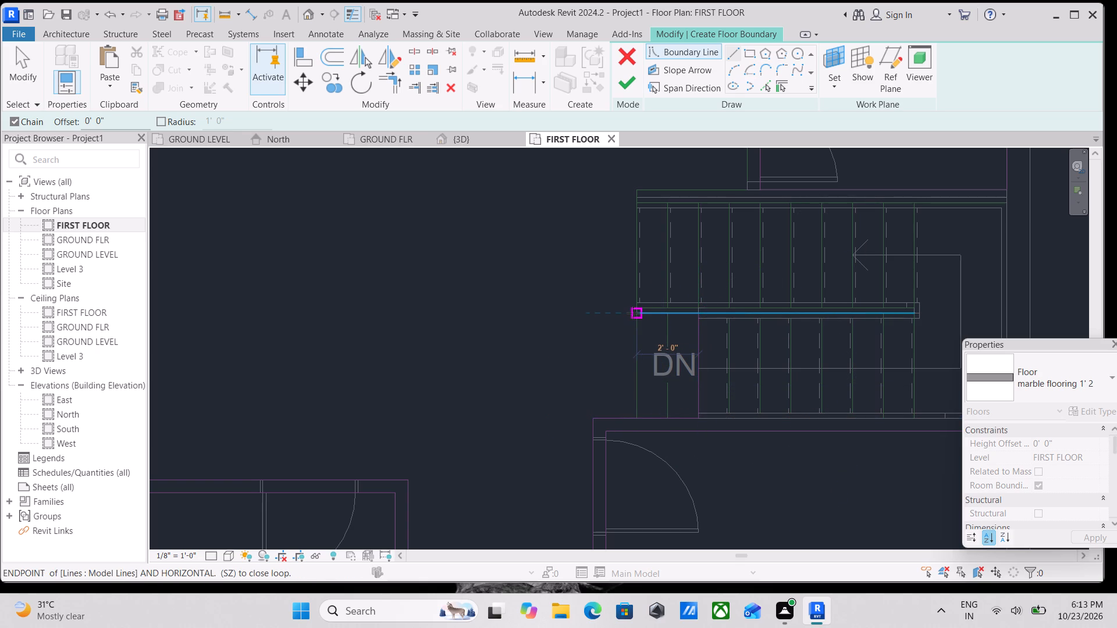
click(634, 313)
middle_drag(638, 281, 621, 372)
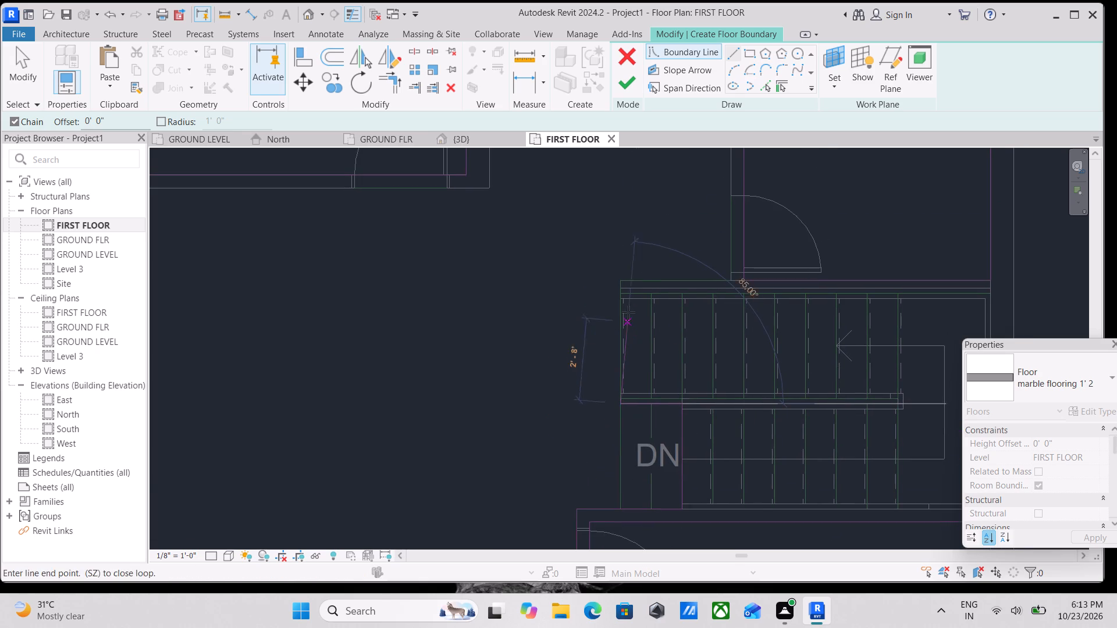
click(624, 284)
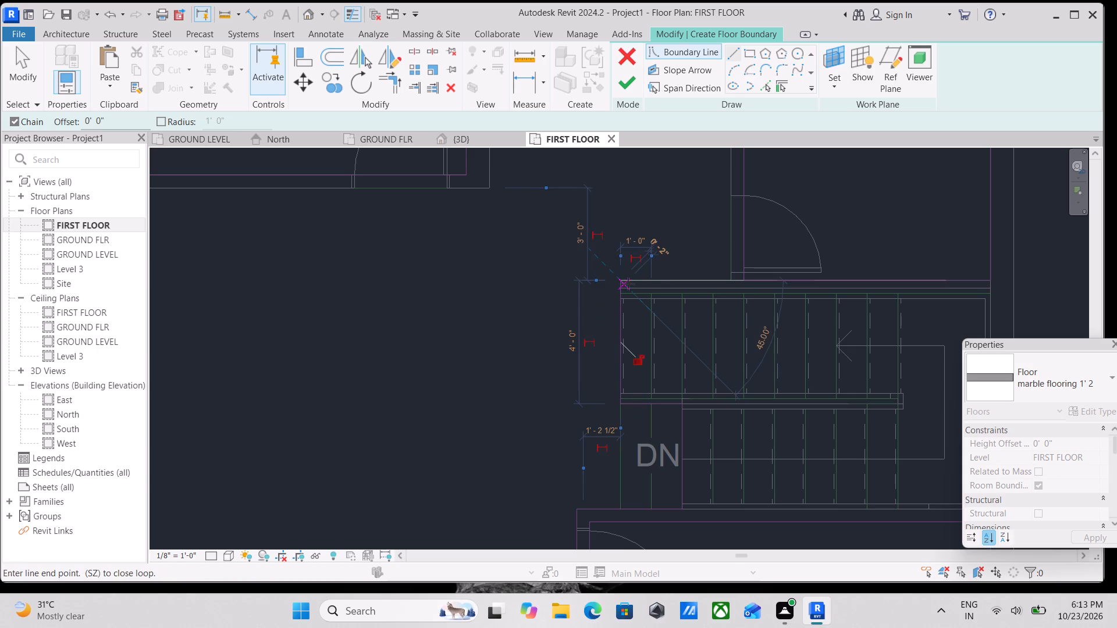
click(730, 281)
Close the hall boundary 5'-0" up the side room's wall, along the upper-right room's bottom wall, 2'-0" down and back along the L-shaped room's wall.
scroll(731, 279, down, 3)
middle_drag(731, 279, 717, 421)
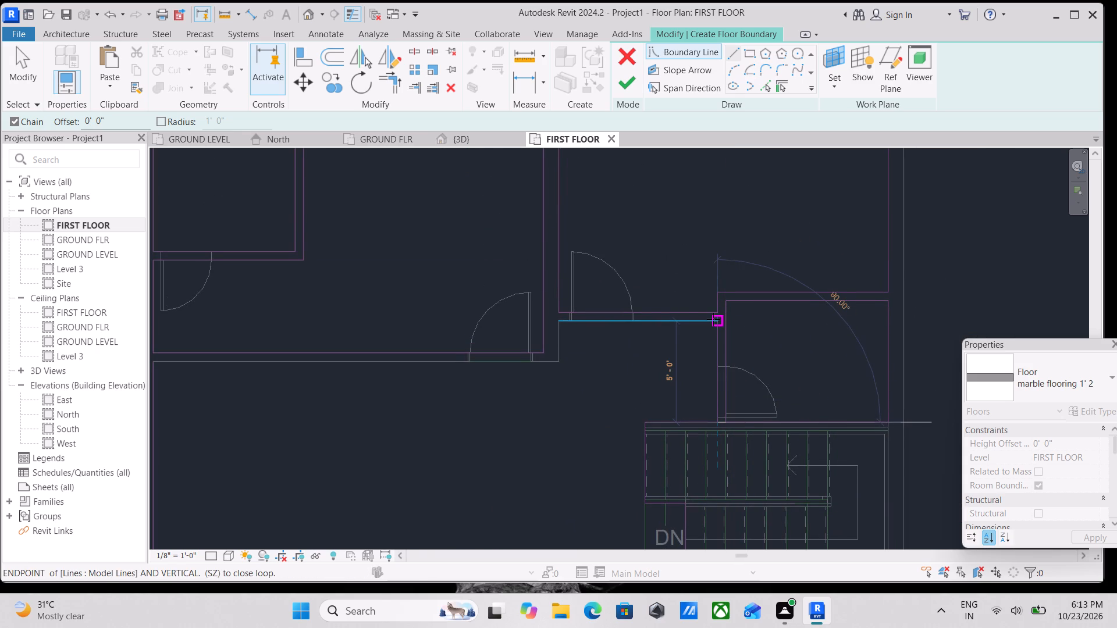
click(713, 319)
click(556, 320)
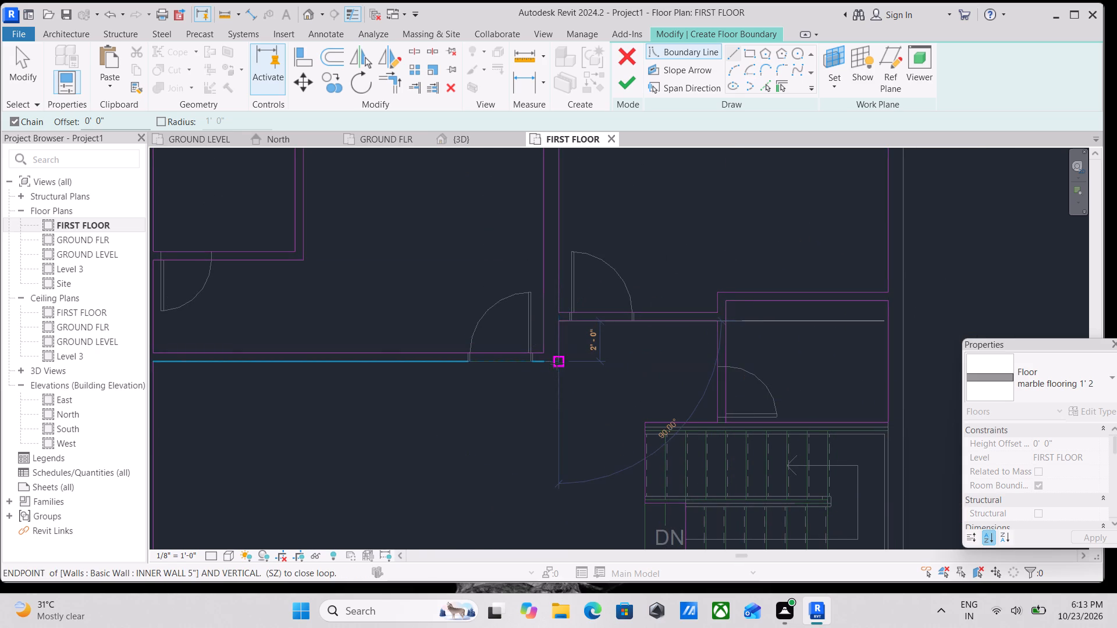
click(557, 363)
scroll(358, 368, down, 1)
middle_drag(358, 368, 827, 383)
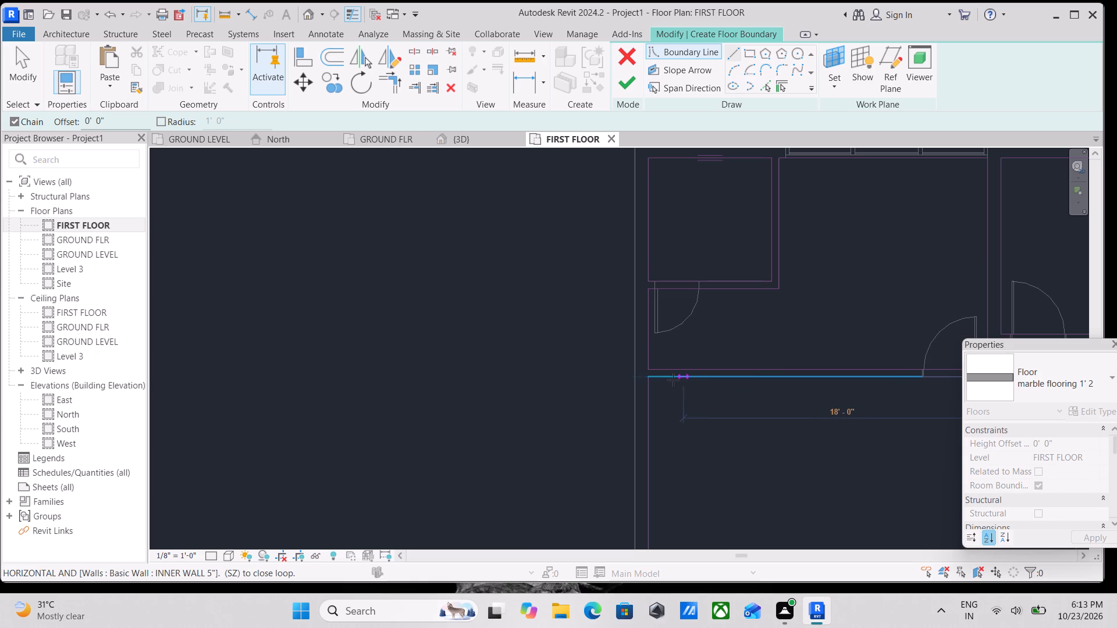
click(654, 378)
Finish the first-floor marble floor sketch without attaching the walls below to the floor.
scroll(858, 310, down, 3)
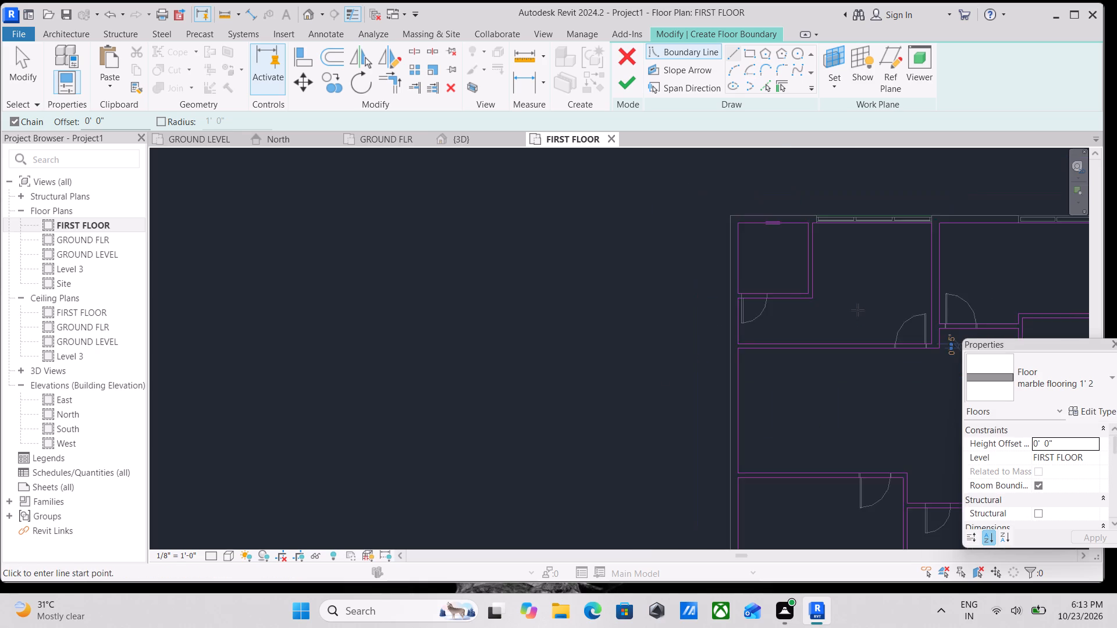
scroll(858, 310, down, 5)
middle_drag(858, 310, 493, 316)
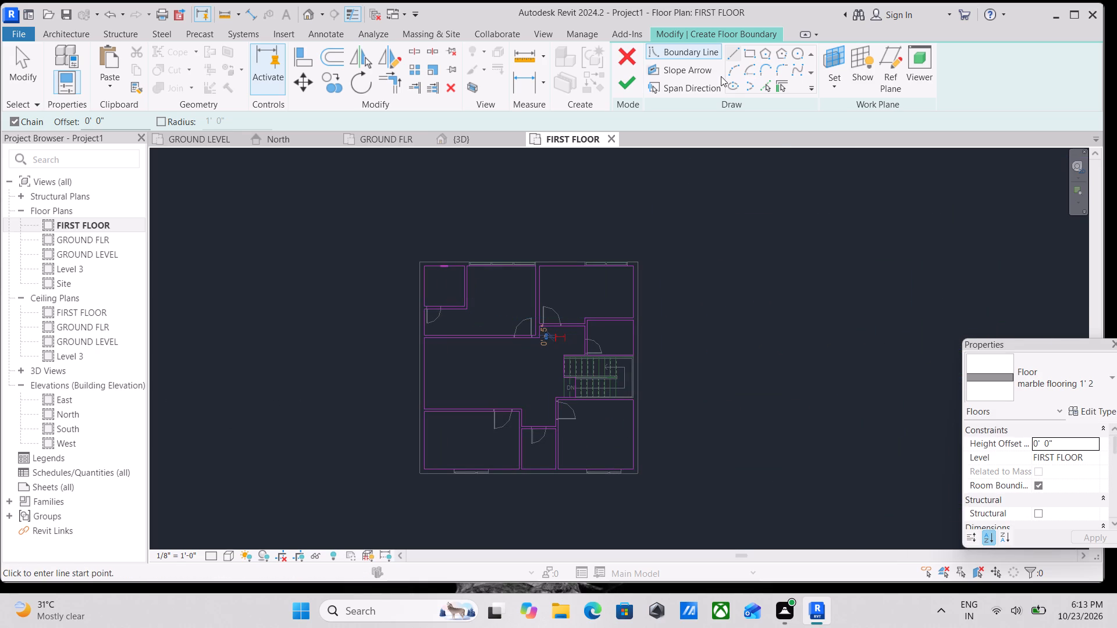
click(631, 74)
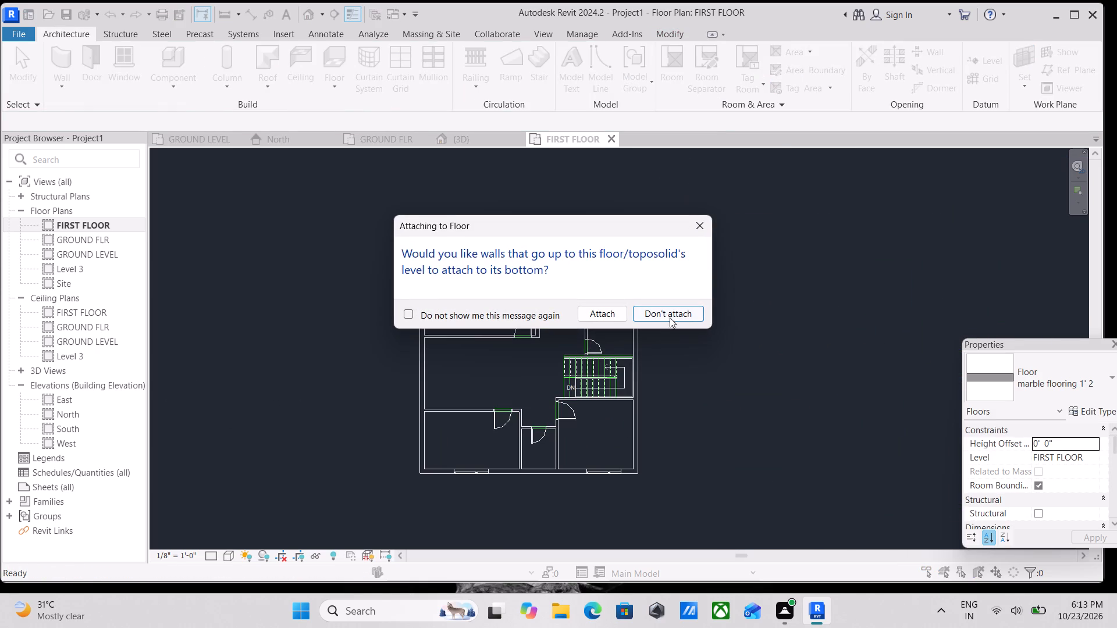
click(661, 315)
Switch to the 3D view and examine the new first-floor flooring and the house from all sides and above.
scroll(661, 315, down, 5)
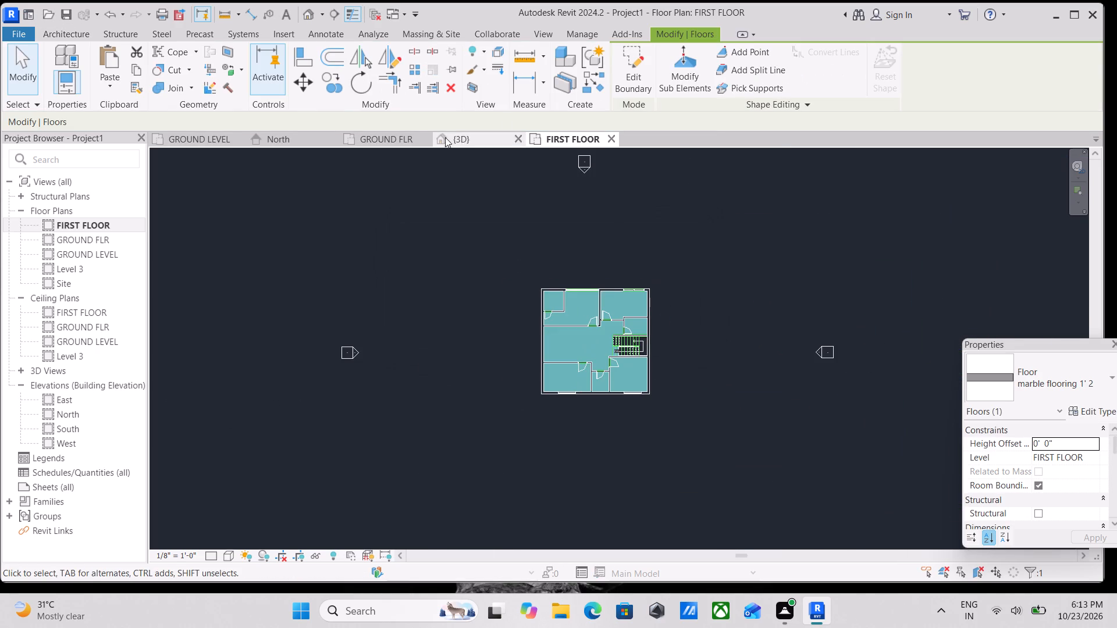
click(465, 142)
scroll(664, 349, down, 3)
key(Escape)
scroll(835, 327, up, 7)
key(Escape)
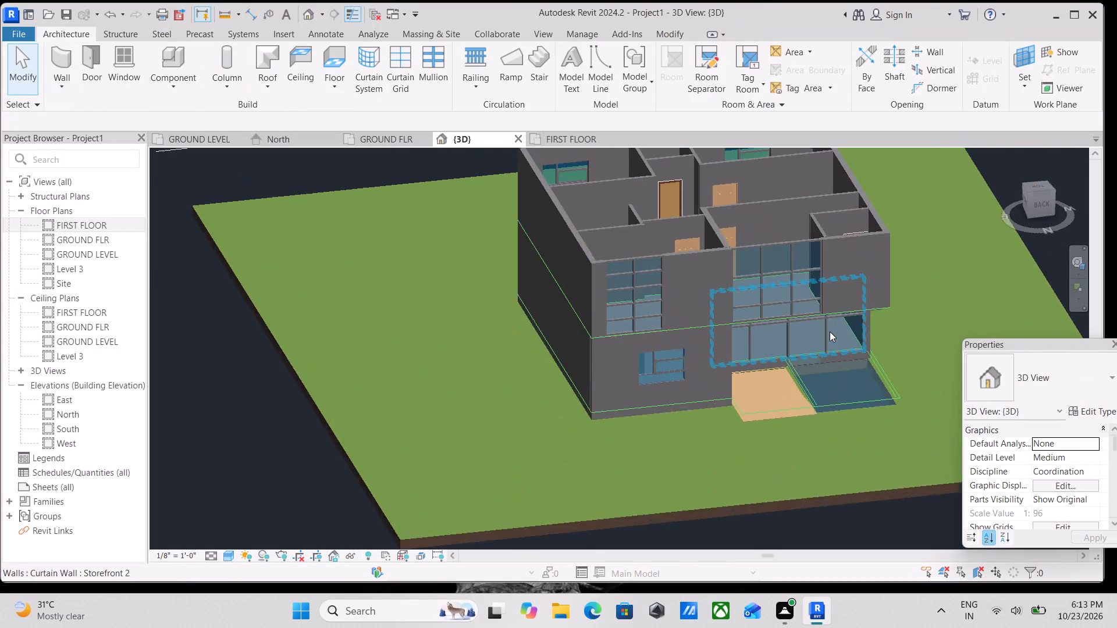
scroll(830, 331, up, 9)
scroll(707, 297, up, 2)
scroll(707, 297, down, 5)
key(Escape)
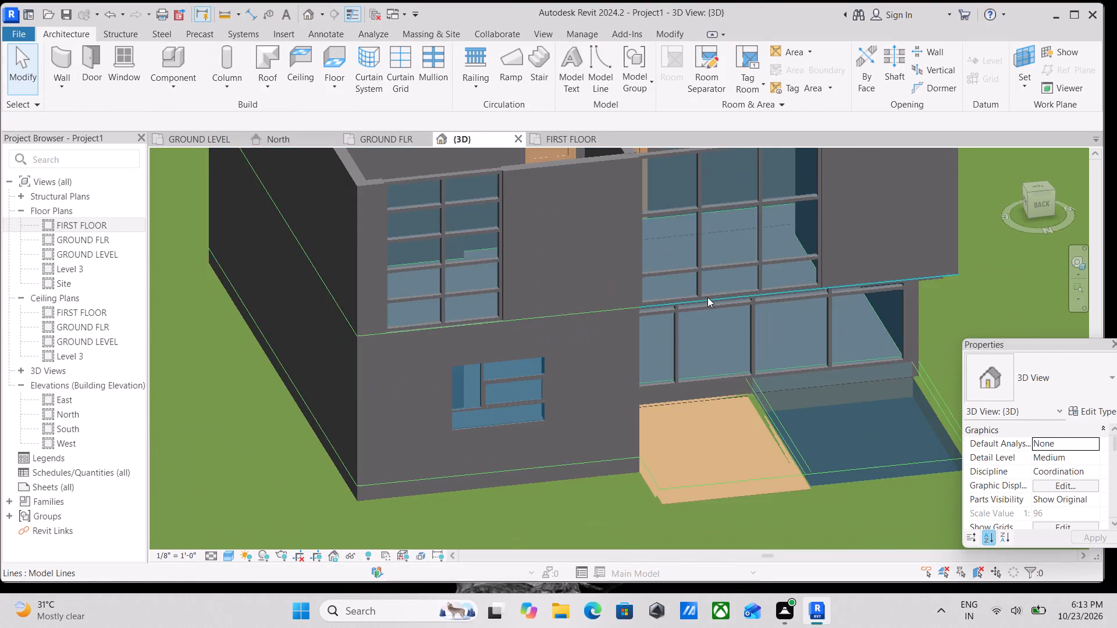
scroll(707, 297, down, 7)
shift+middle_drag(703, 294, 488, 342)
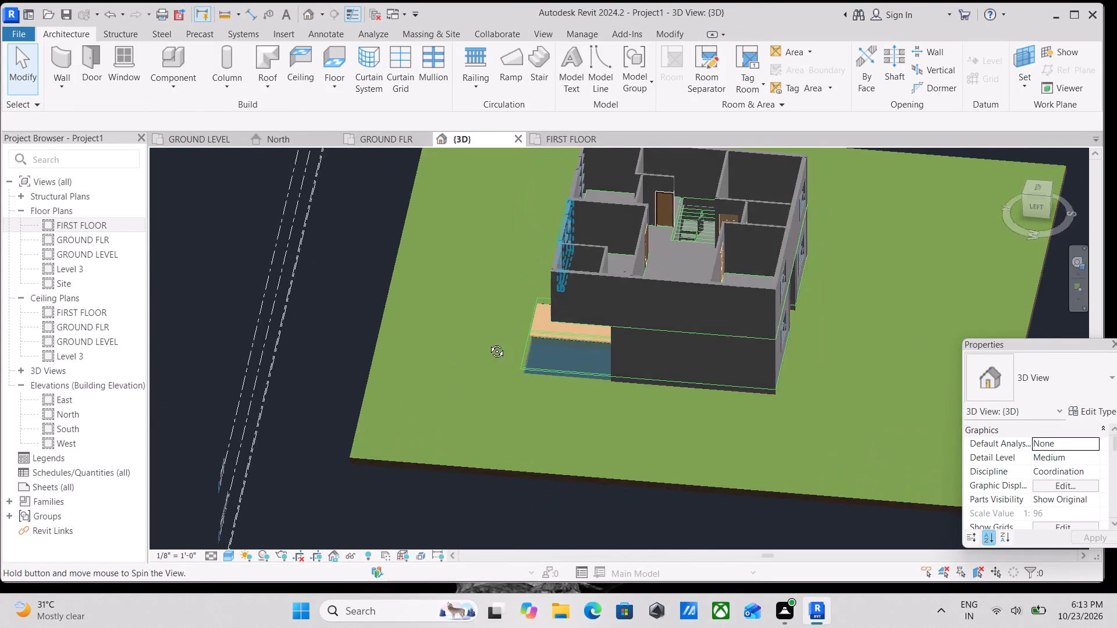
shift+middle_drag(488, 342, 882, 244)
shift+middle_drag(624, 302, 725, 348)
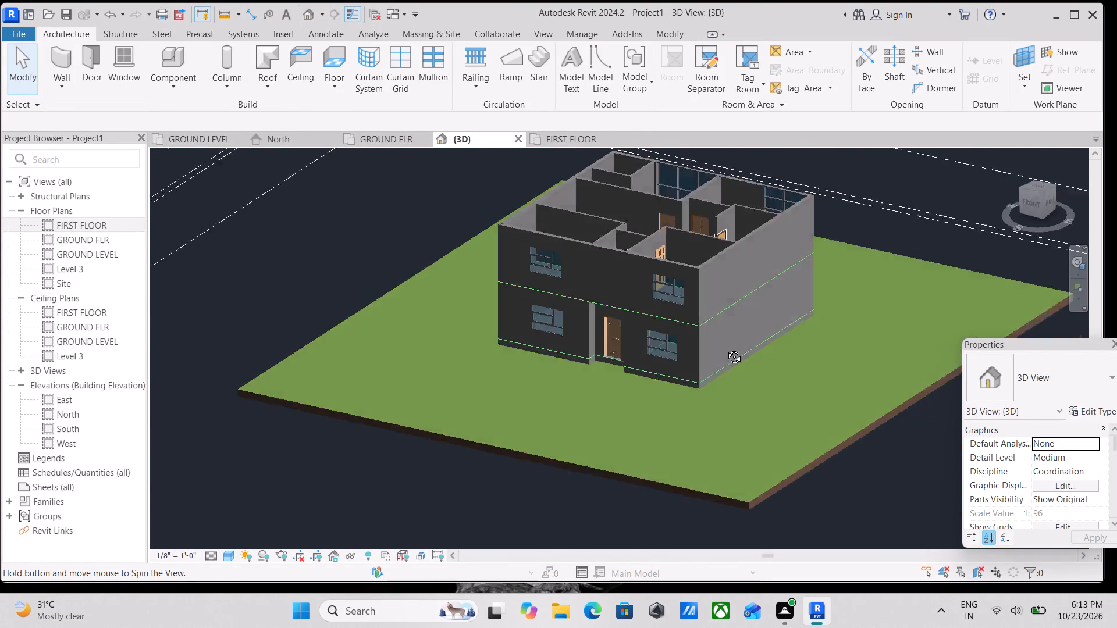
shift+middle_drag(725, 348, 703, 354)
shift+middle_drag(689, 319, 400, 254)
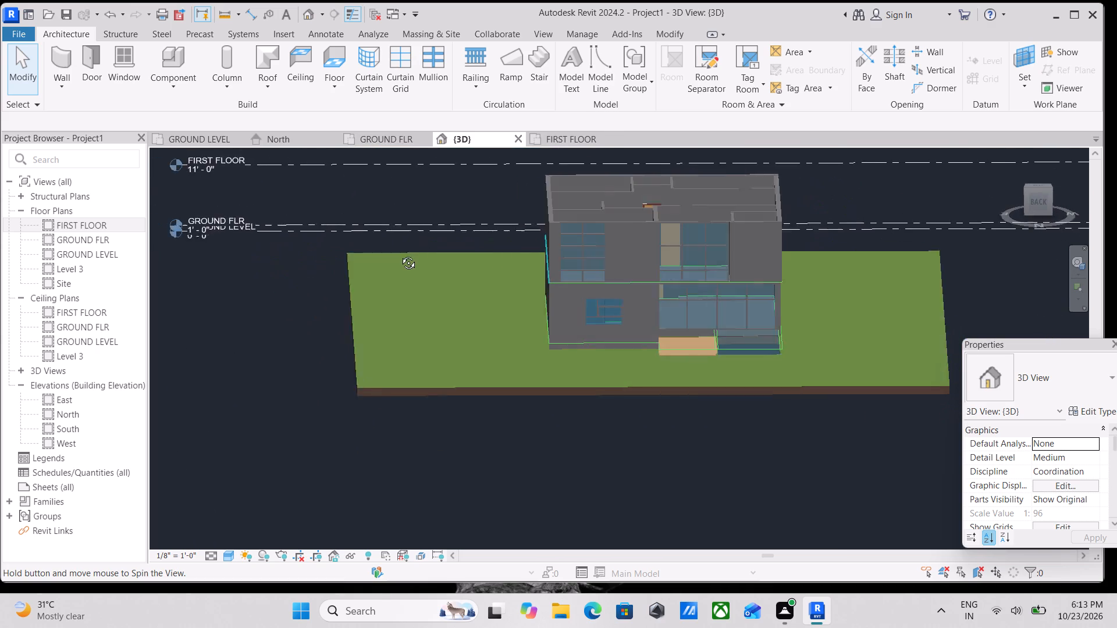
shift+middle_drag(400, 254, 399, 254)
shift+middle_drag(596, 319, 427, 368)
shift+middle_drag(686, 313, 542, 354)
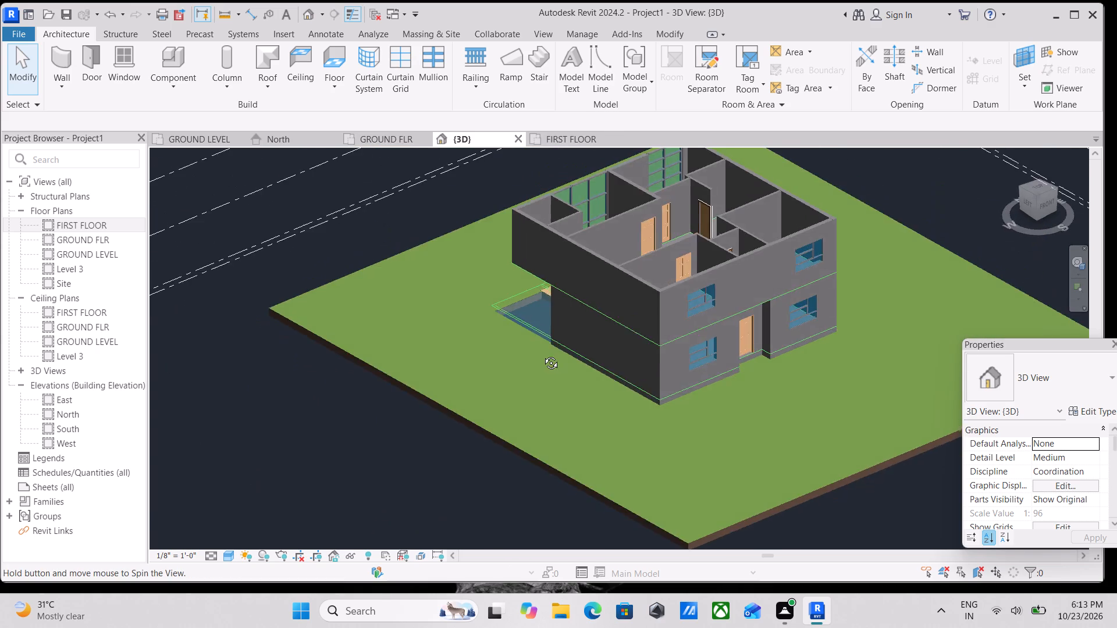
shift+middle_drag(542, 354, 510, 351)
shift+middle_drag(680, 341, 595, 341)
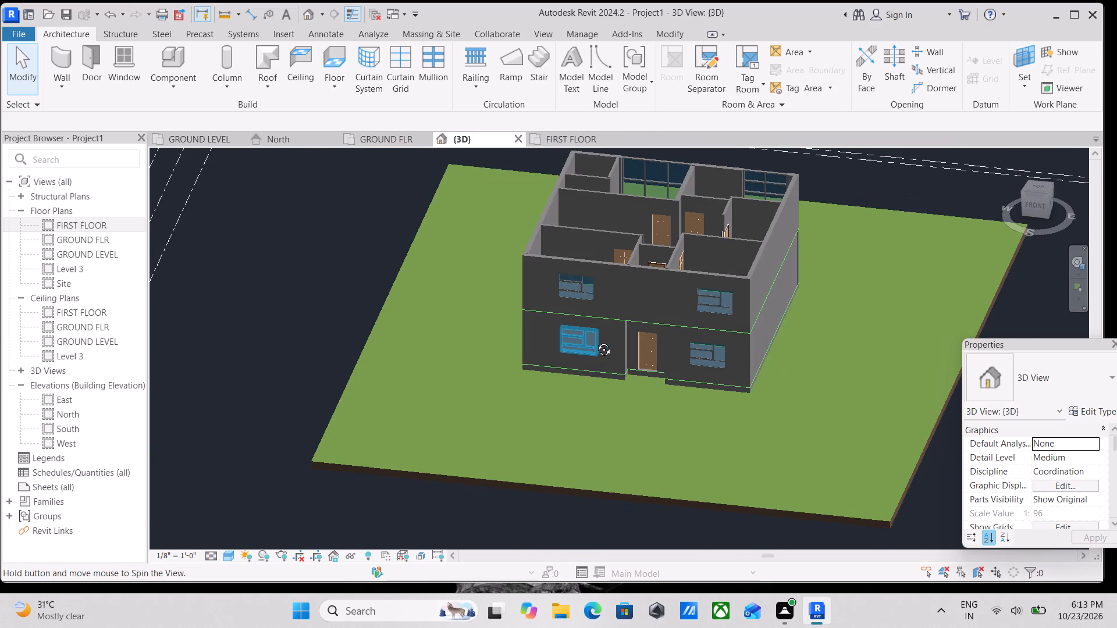
shift+middle_drag(595, 341, 624, 423)
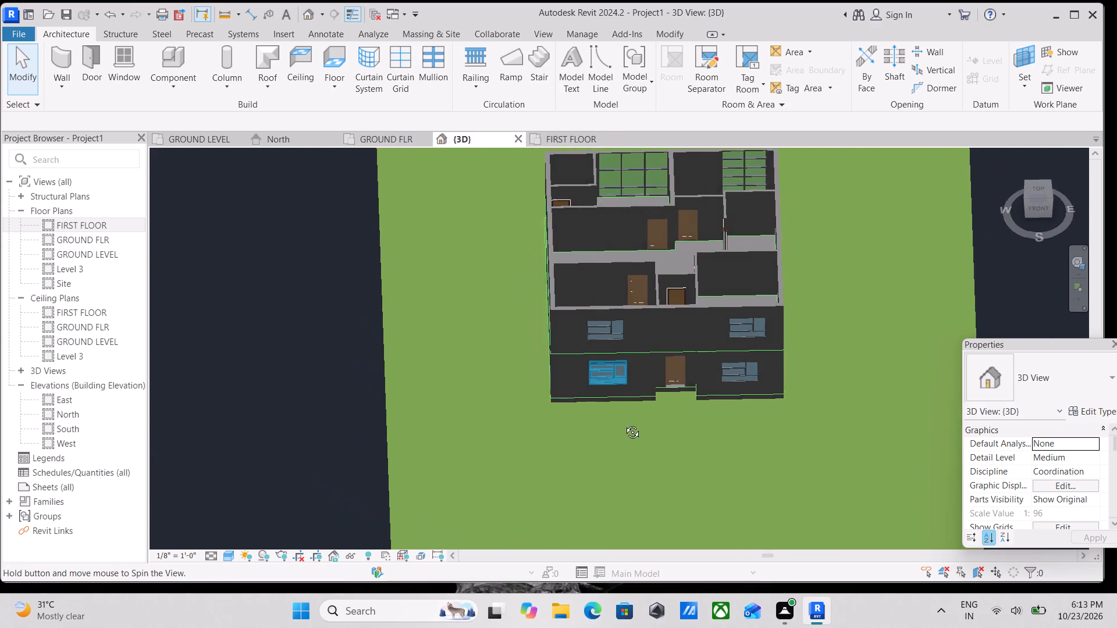
shift+middle_drag(624, 423, 589, 411)
shift+middle_drag(641, 362, 819, 242)
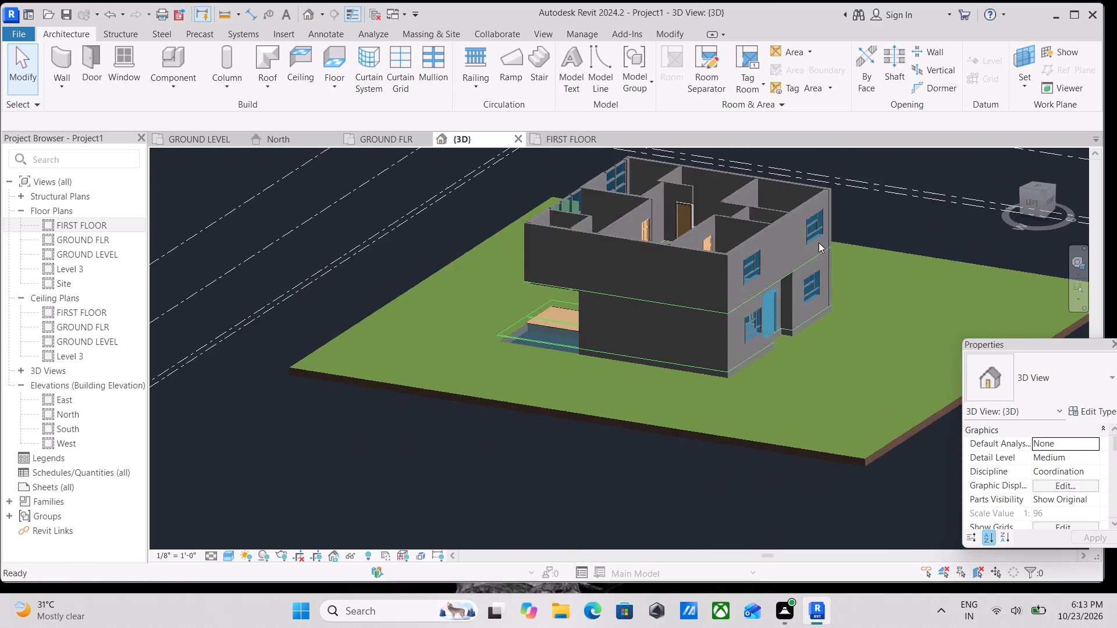
middle_drag(819, 242, 918, 284)
shift+middle_drag(738, 334, 844, 316)
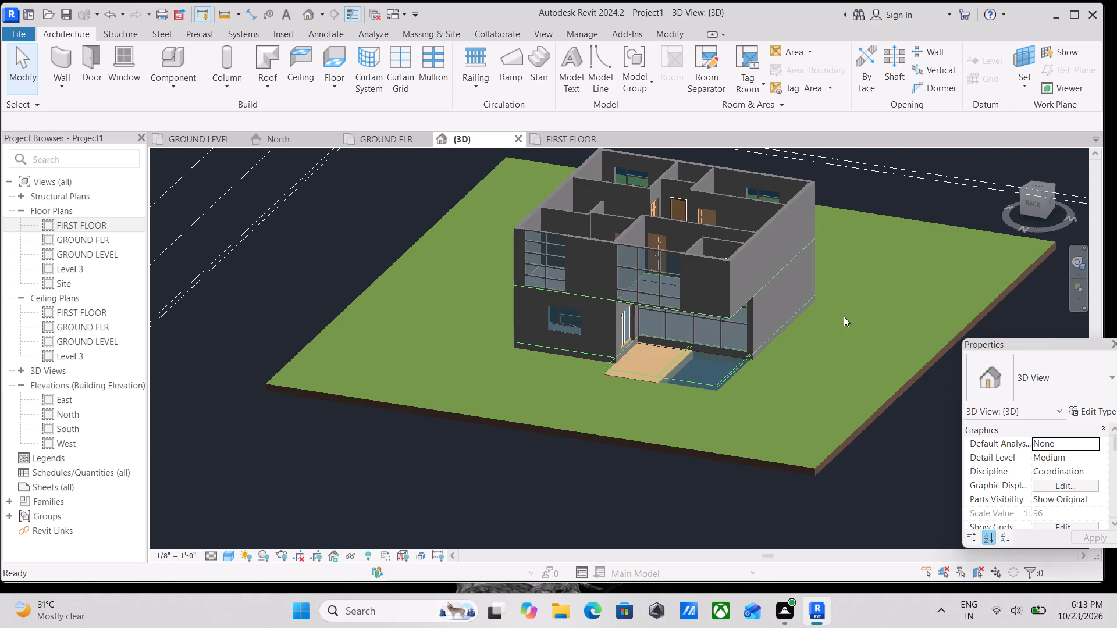
scroll(638, 465, down, 4)
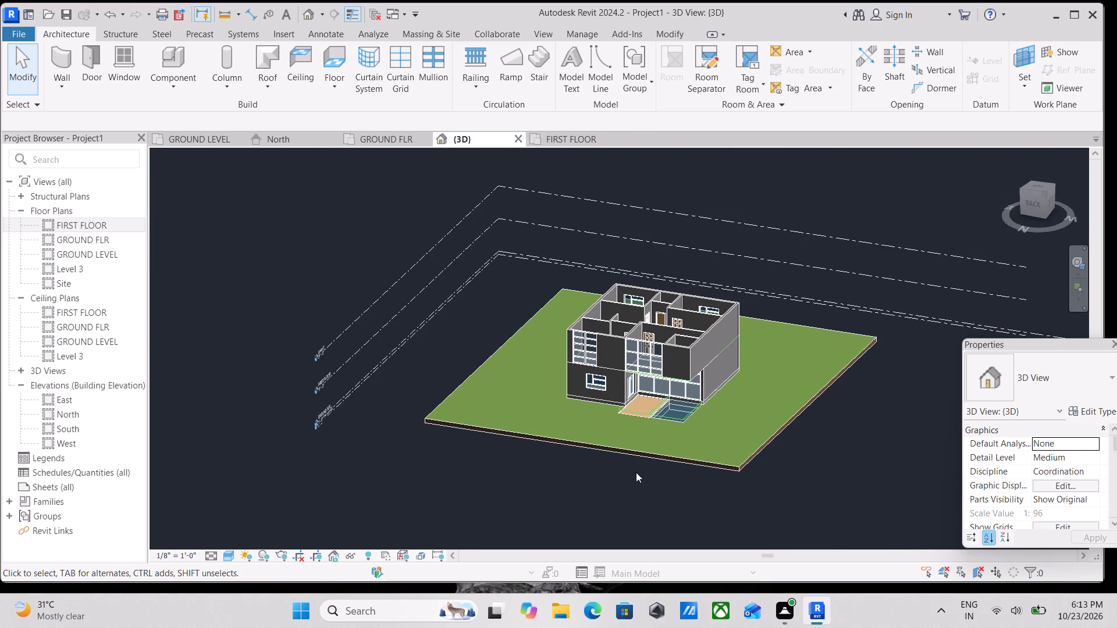
scroll(620, 476, down, 1)
Examine the back facade up close, including the first-floor curtain walls and the overhang above the patio and pool.
scroll(631, 403, up, 3)
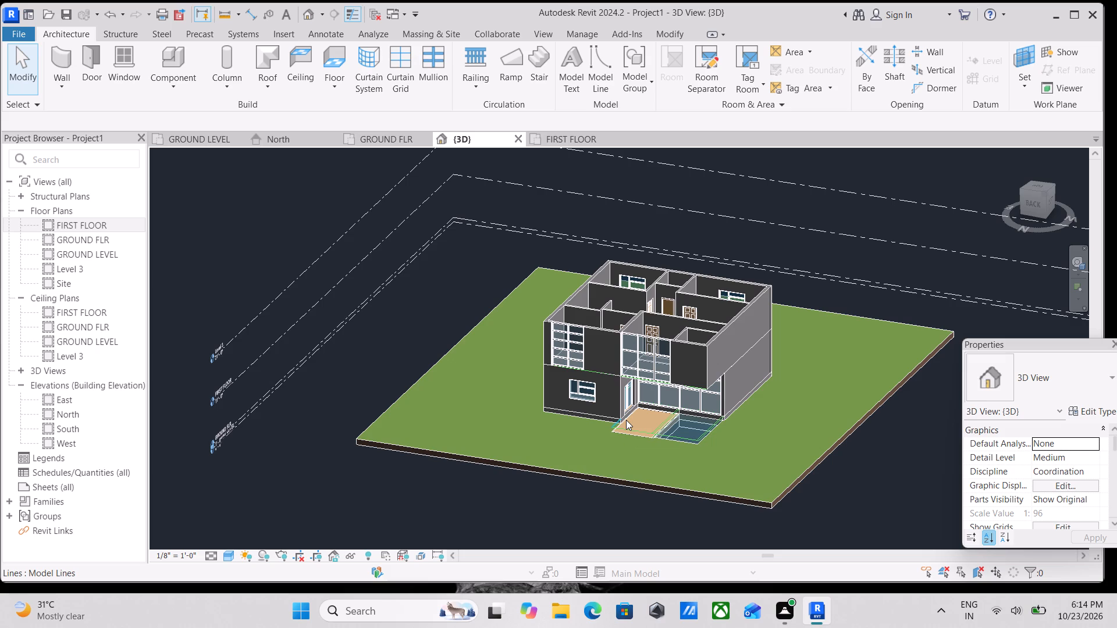
scroll(626, 420, up, 2)
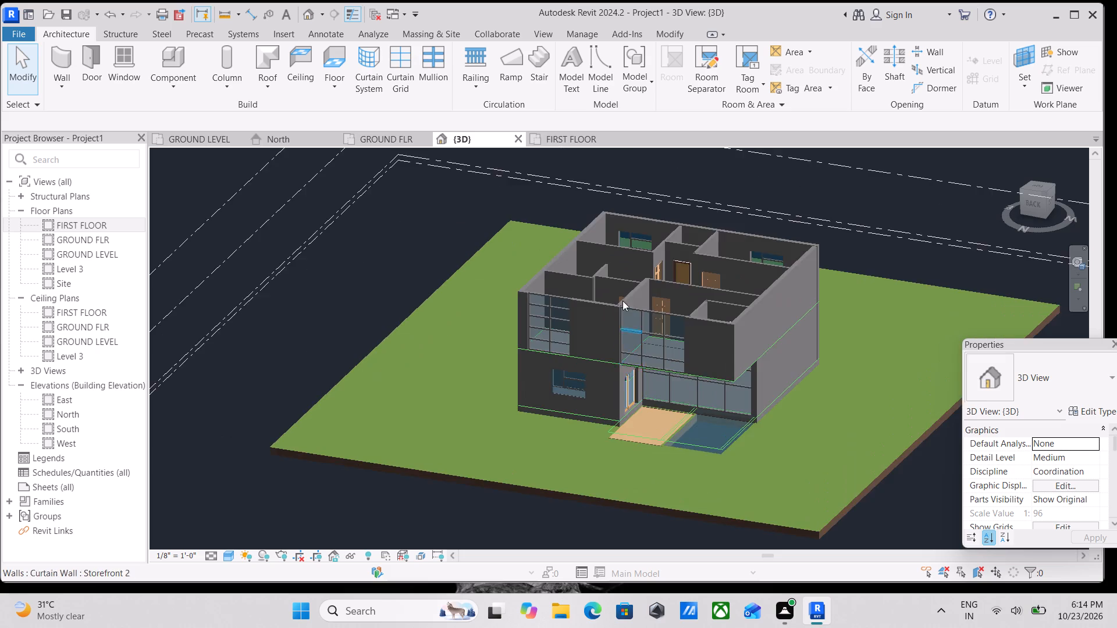
scroll(624, 293, up, 7)
scroll(827, 370, up, 1)
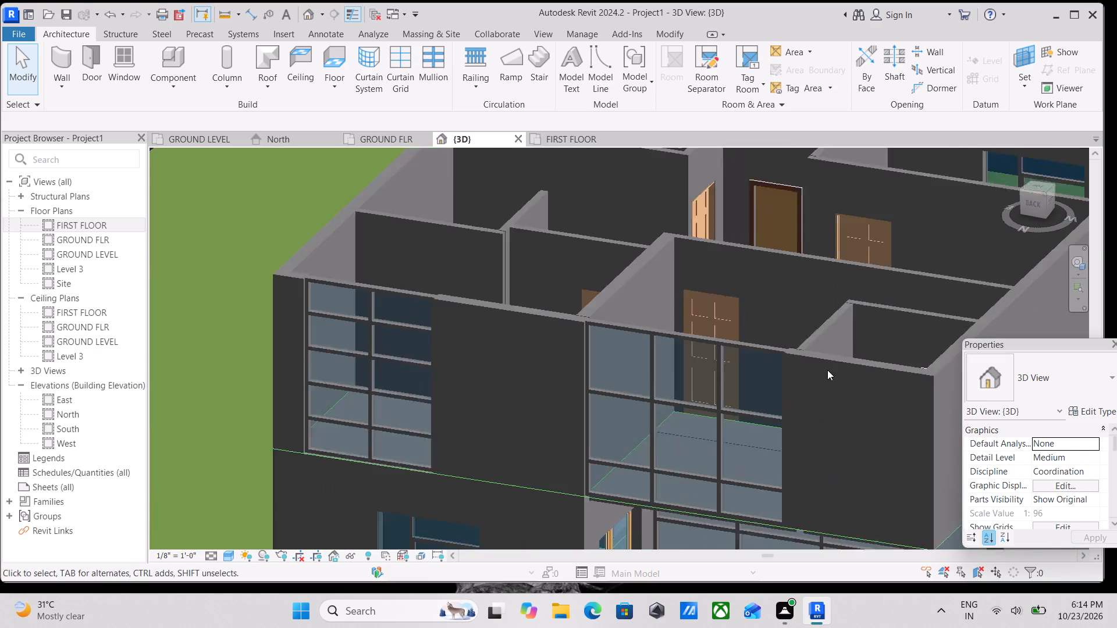
scroll(827, 370, up, 1)
scroll(624, 263, down, 3)
scroll(762, 325, down, 4)
scroll(729, 354, up, 3)
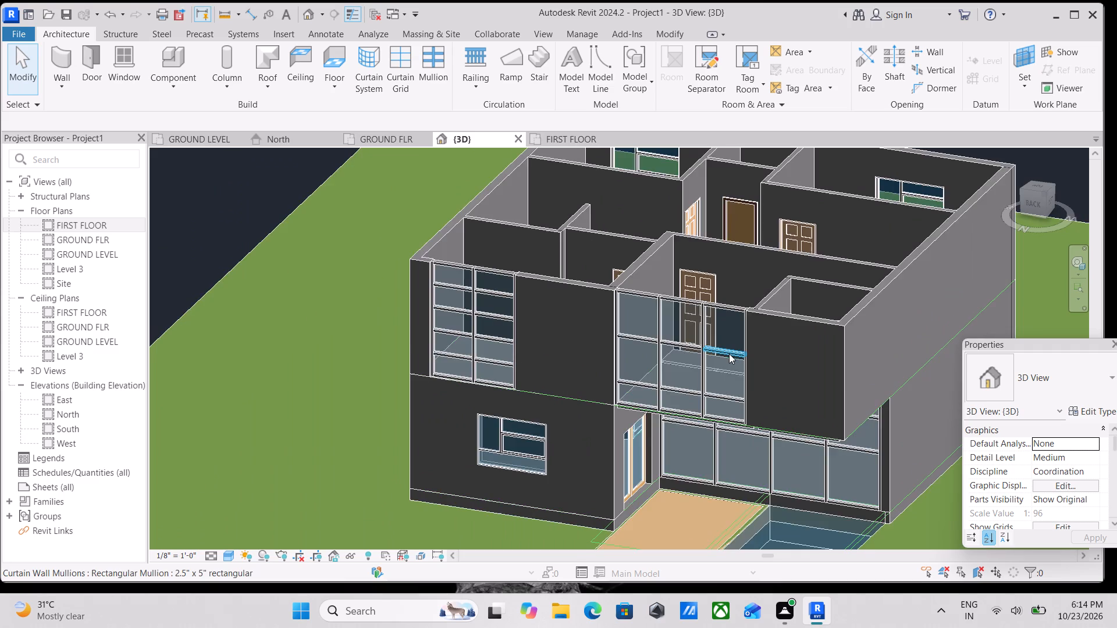
scroll(729, 354, up, 2)
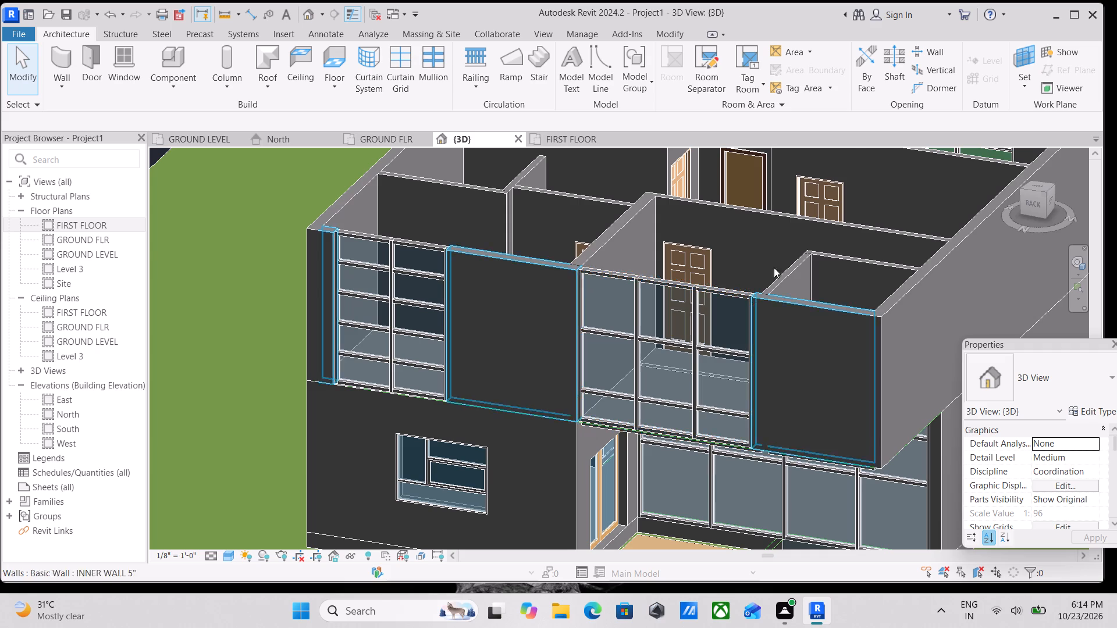
scroll(854, 150, down, 3)
scroll(806, 259, down, 2)
scroll(790, 316, up, 3)
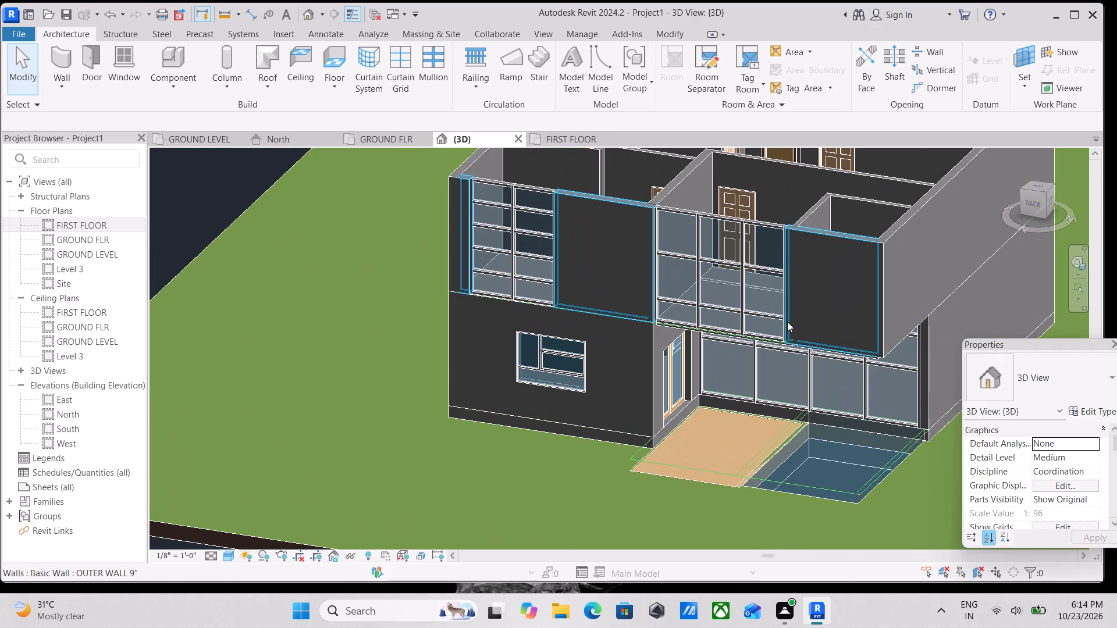
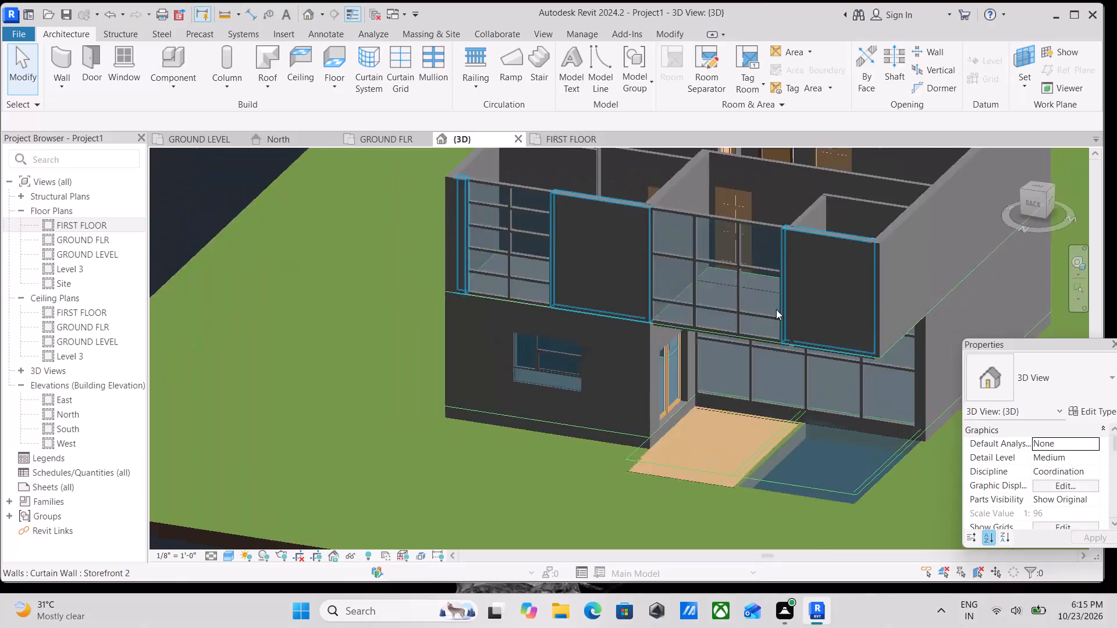
Examine the house from the back, sides and front by circling the 3D model.
middle_drag(748, 256, 703, 328)
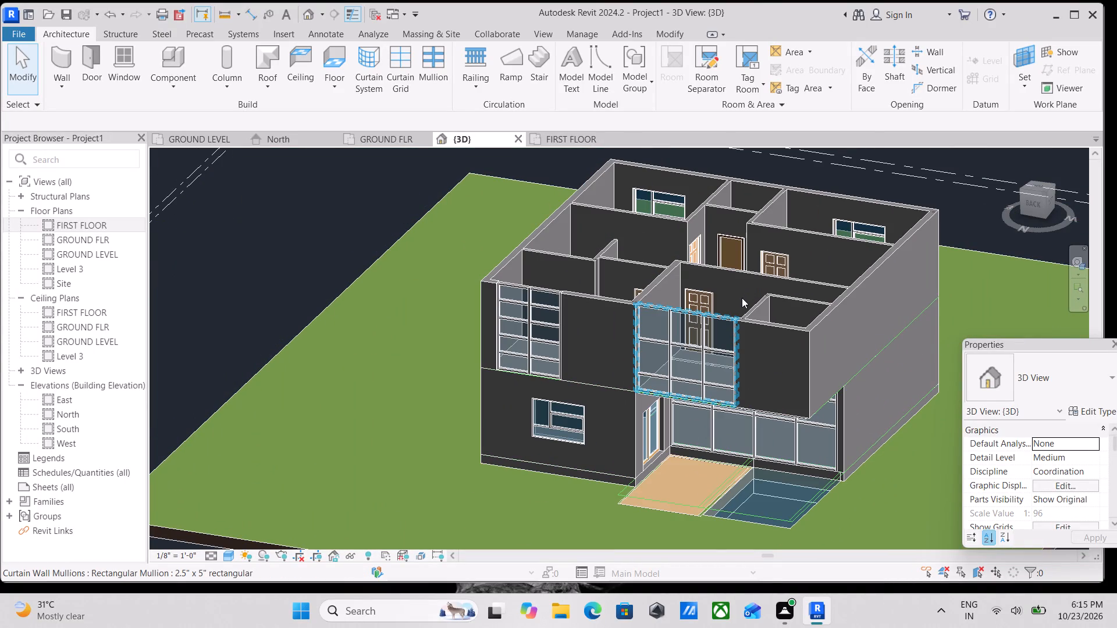
scroll(851, 286, up, 1)
scroll(869, 463, down, 2)
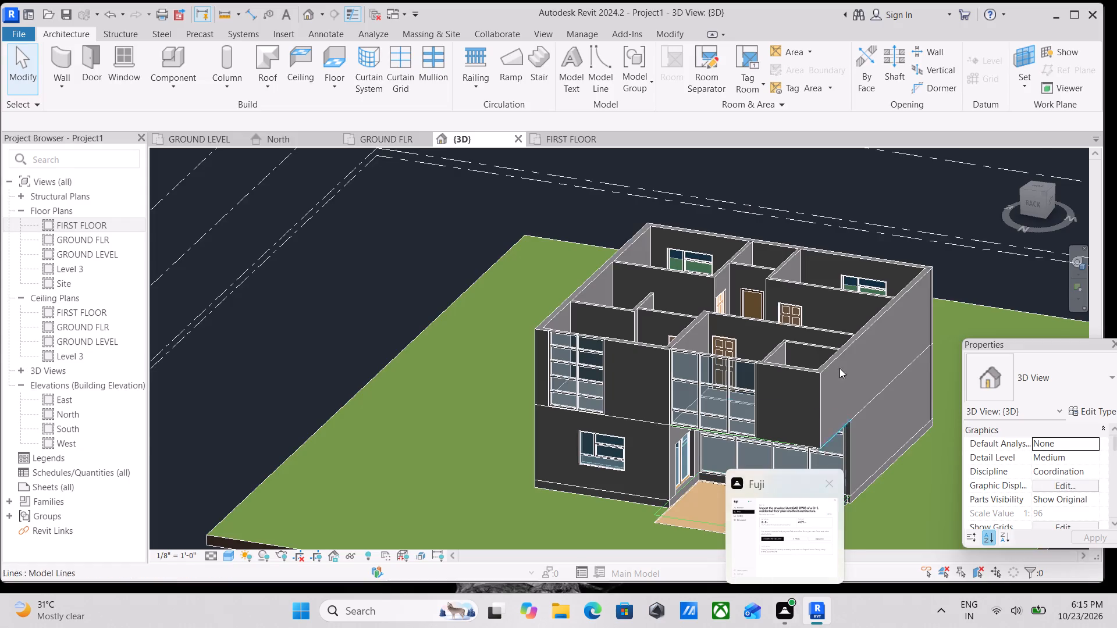
scroll(819, 330, down, 3)
scroll(680, 345, up, 5)
scroll(717, 326, down, 2)
shift+middle_drag(758, 322, 622, 343)
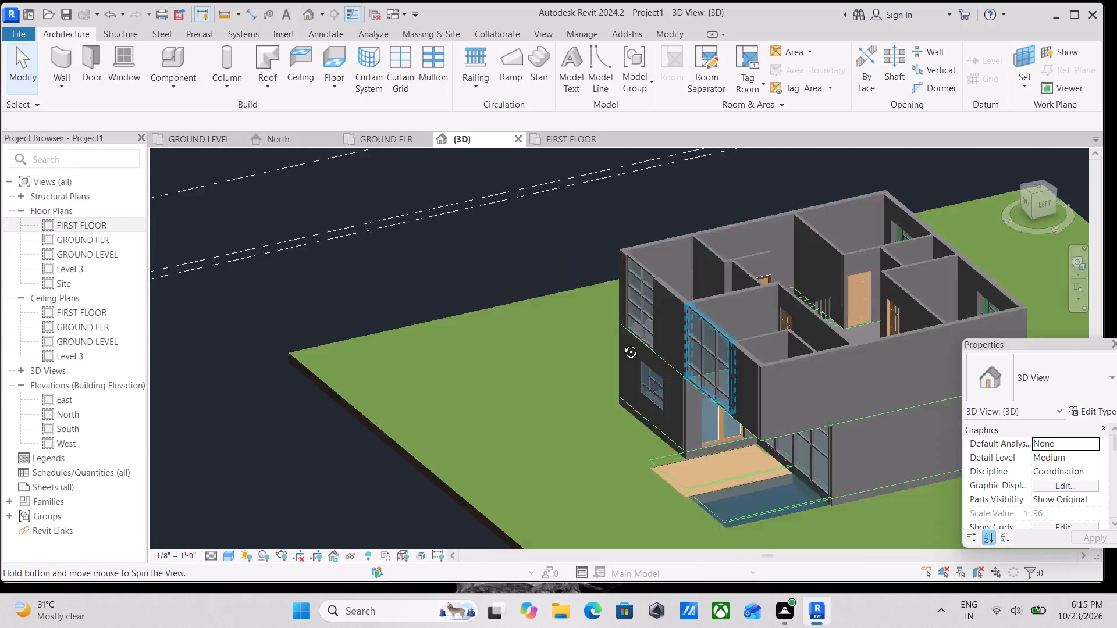
shift+middle_drag(622, 343, 519, 348)
middle_drag(712, 341, 655, 265)
scroll(829, 378, up, 2)
middle_drag(828, 376, 635, 317)
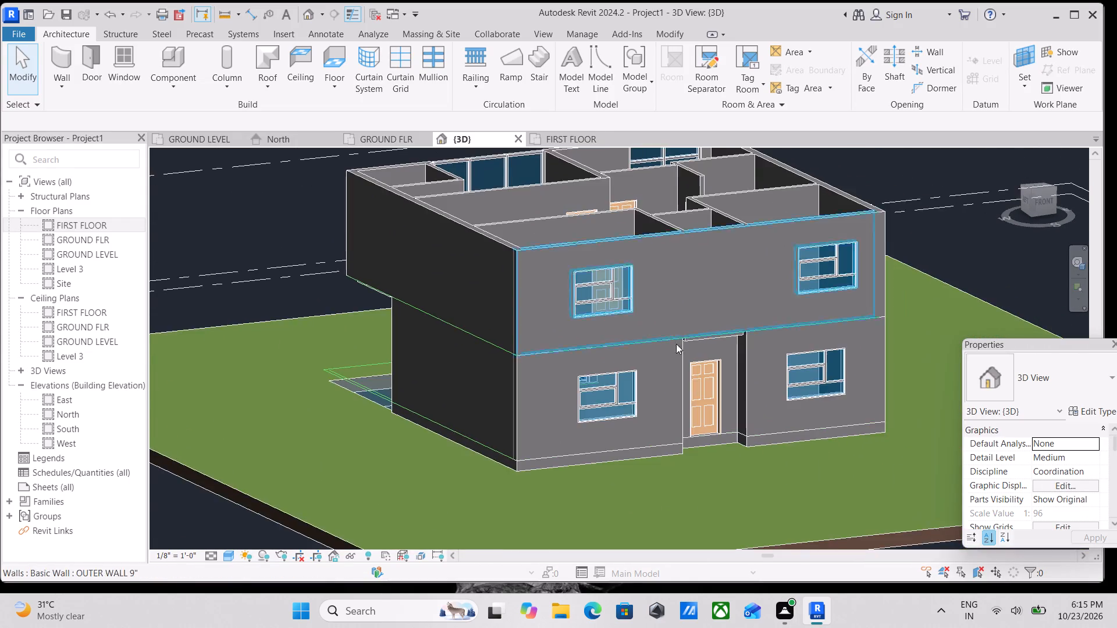
scroll(776, 407, up, 2)
middle_drag(793, 326, 863, 380)
scroll(677, 334, down, 3)
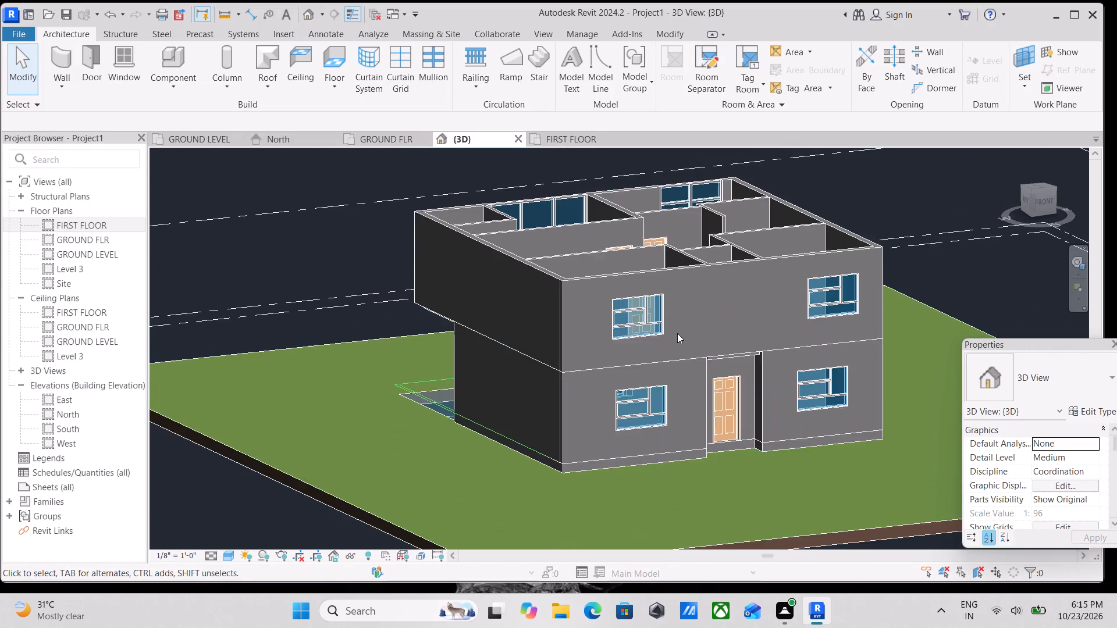
shift+middle_drag(677, 333, 993, 386)
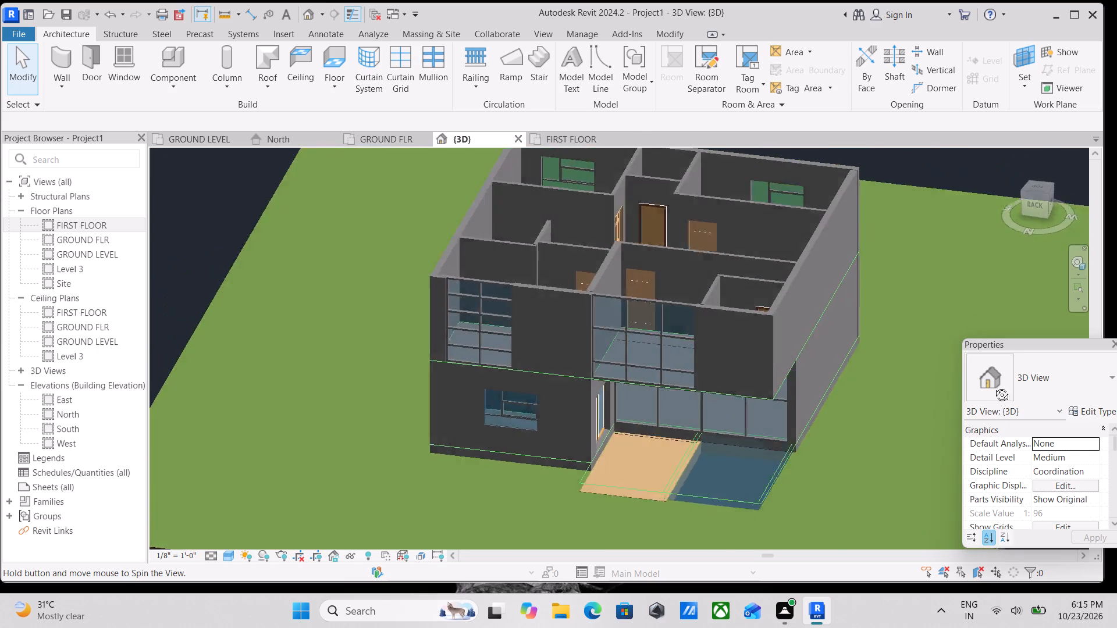
shift+middle_drag(993, 386, 993, 369)
Examine the base of the back walls where they meet the patio and pool.
scroll(759, 443, up, 3)
scroll(555, 472, up, 6)
scroll(542, 409, up, 2)
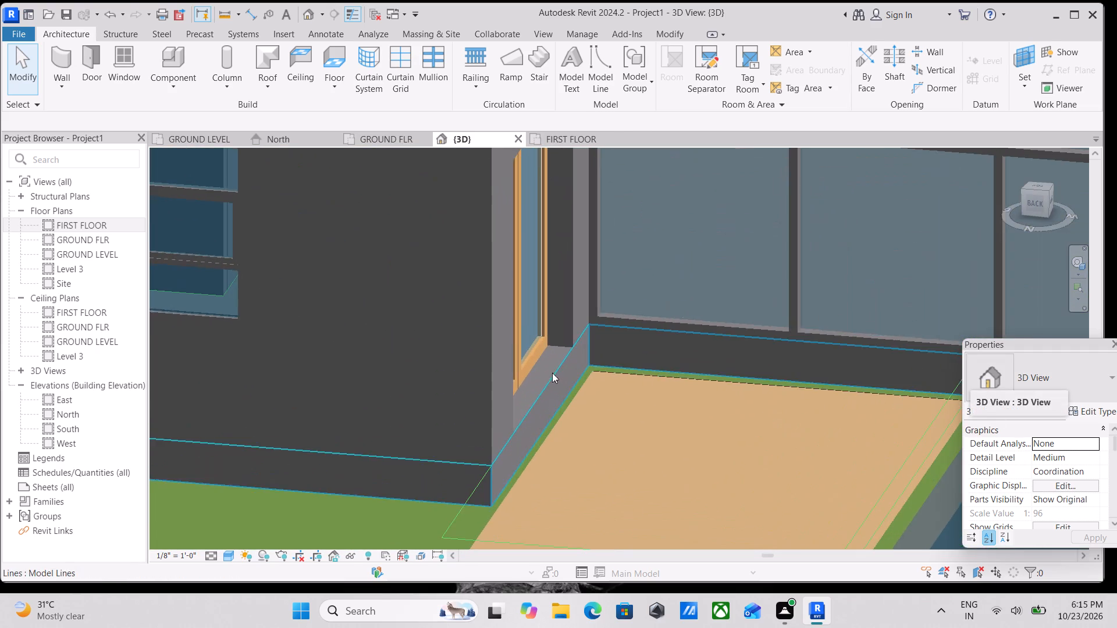
scroll(663, 367, up, 2)
scroll(693, 347, down, 5)
middle_drag(663, 374, 739, 358)
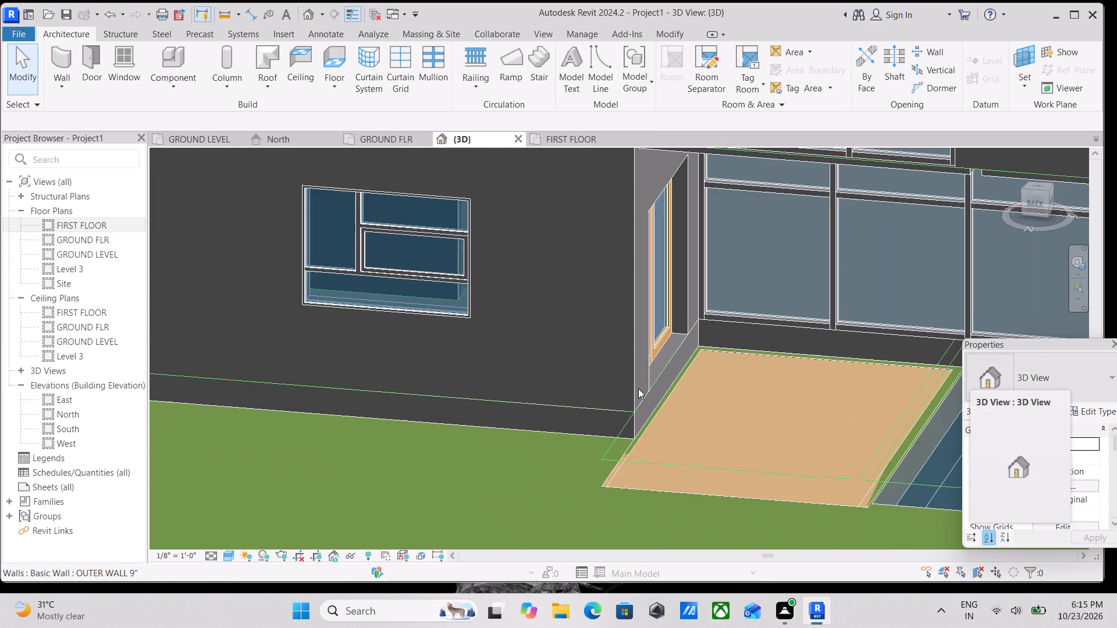
scroll(636, 394, up, 3)
scroll(650, 394, down, 4)
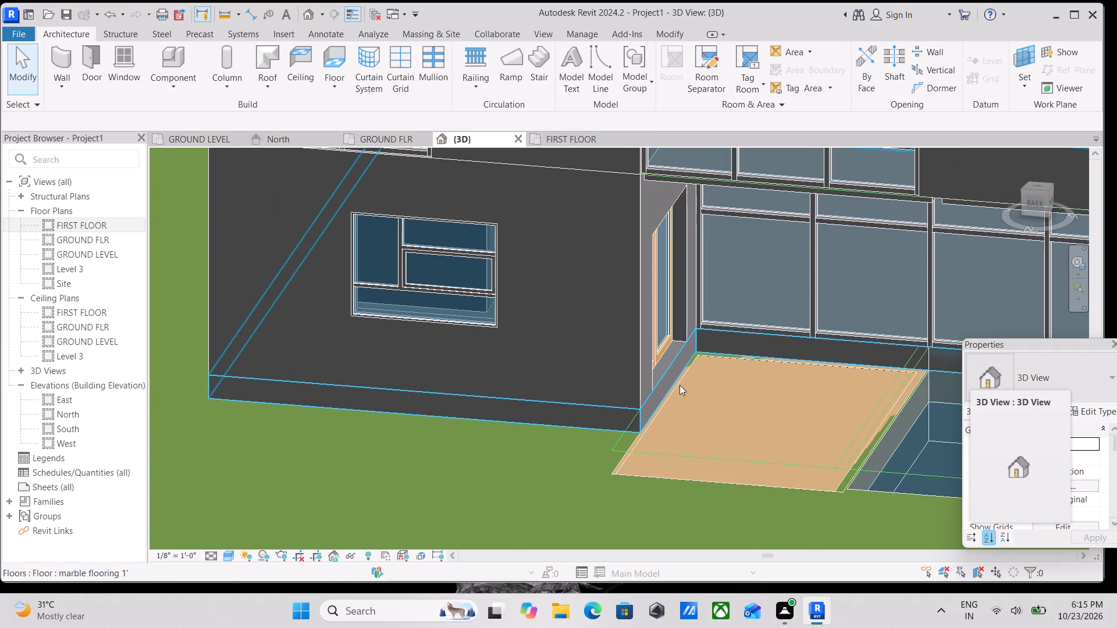
scroll(696, 374, down, 5)
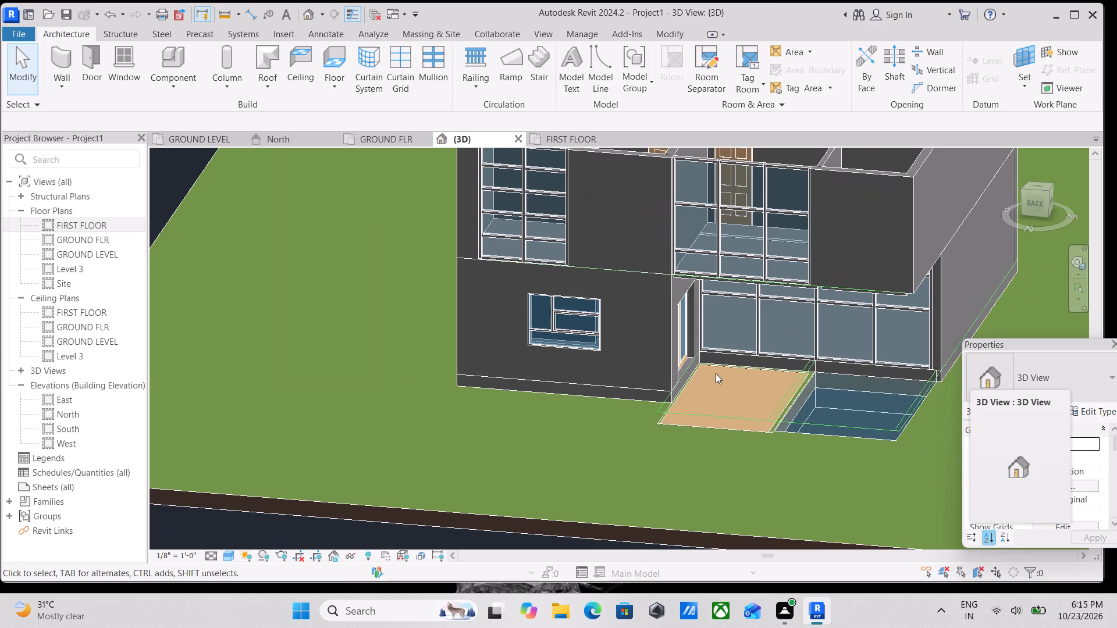
scroll(661, 383, up, 7)
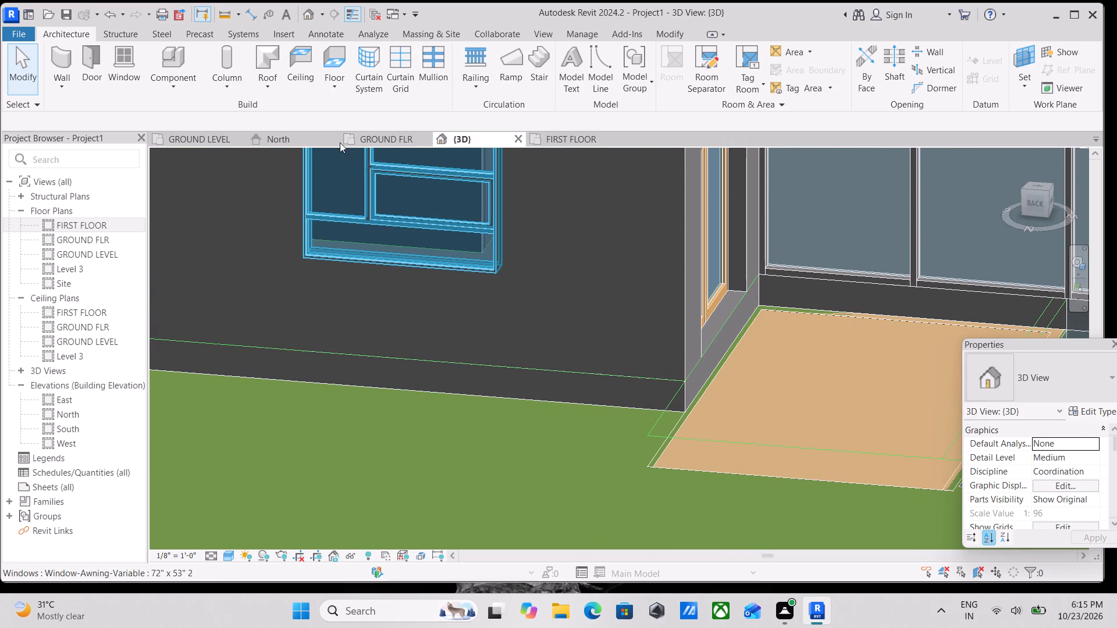
Examine the whole house and its levels, ending with a straight-on view of the front.
scroll(465, 263, down, 11)
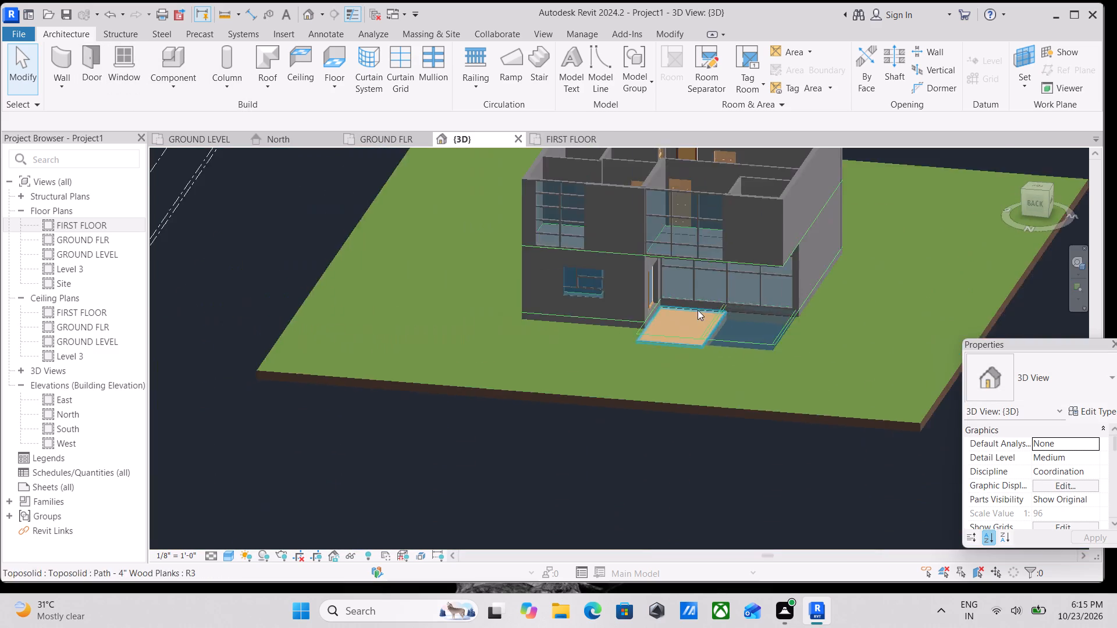
scroll(698, 310, down, 2)
middle_drag(698, 310, 689, 377)
scroll(730, 347, down, 1)
scroll(759, 324, up, 1)
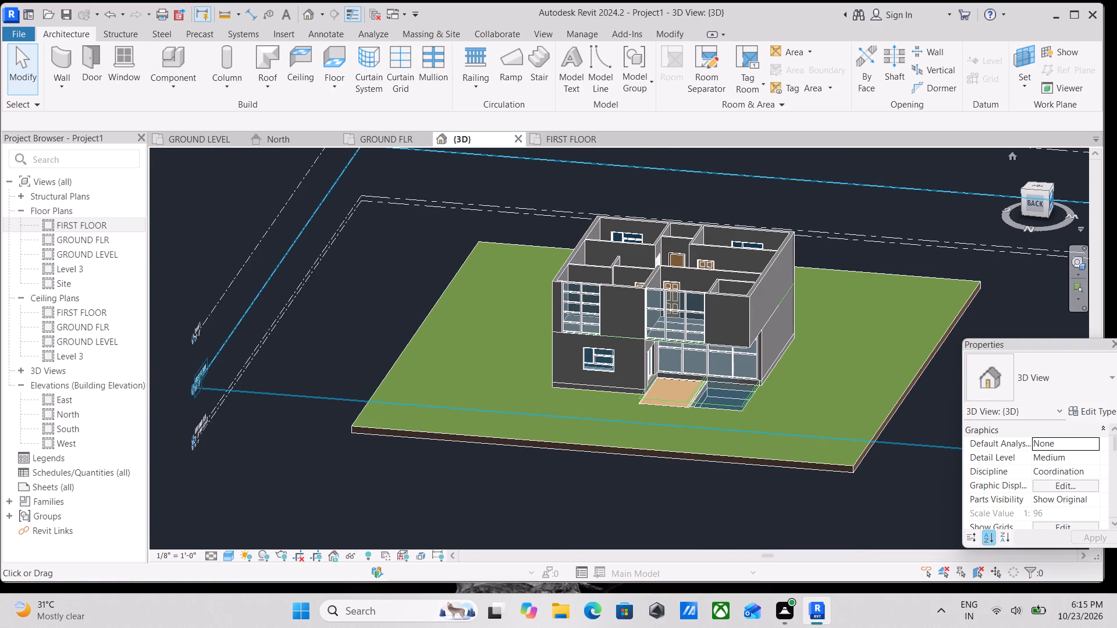
click(1053, 194)
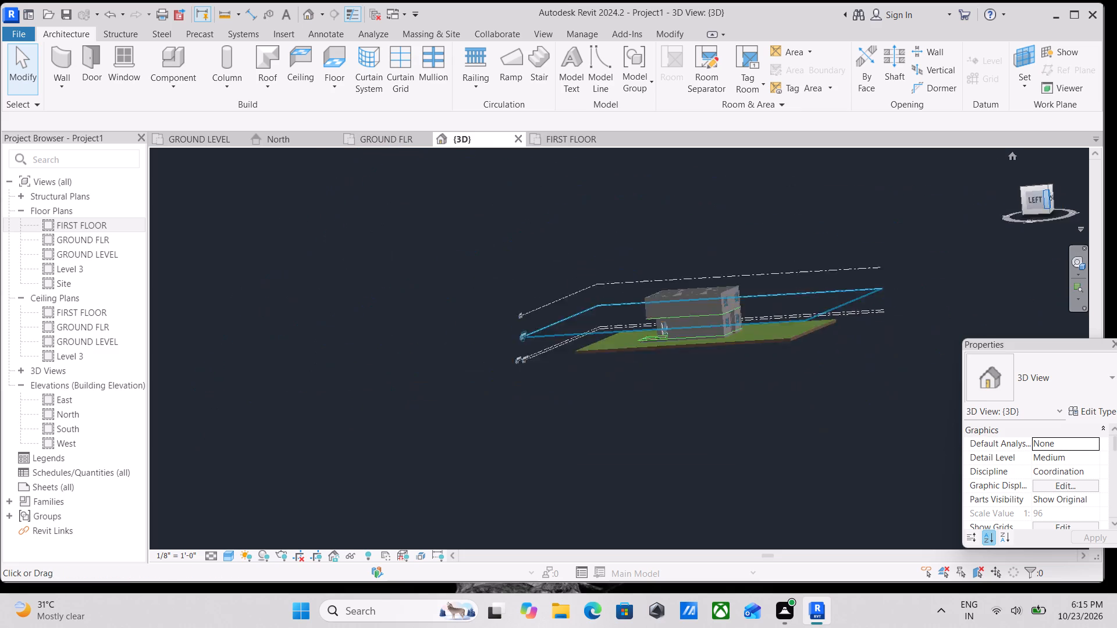
scroll(730, 332, up, 3)
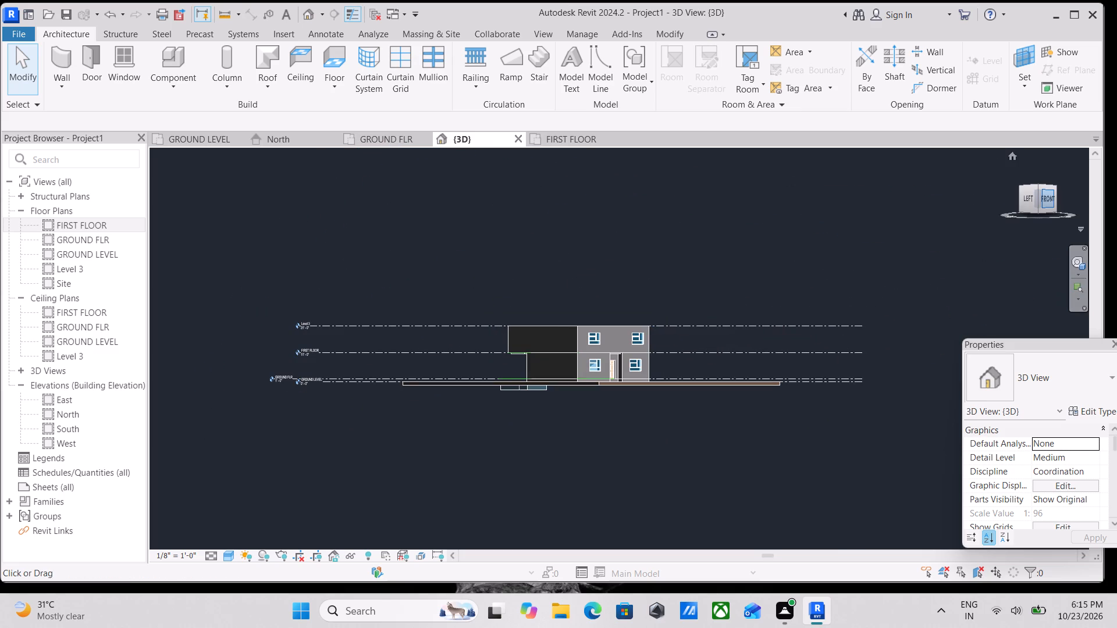
click(1047, 197)
scroll(570, 342, up, 6)
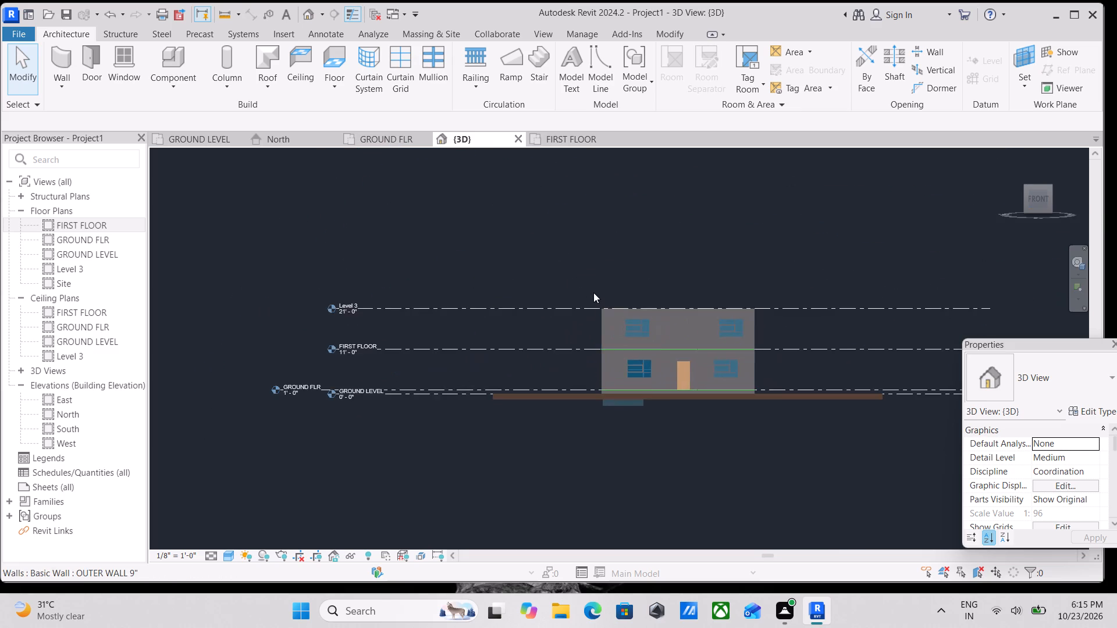
scroll(593, 292, up, 3)
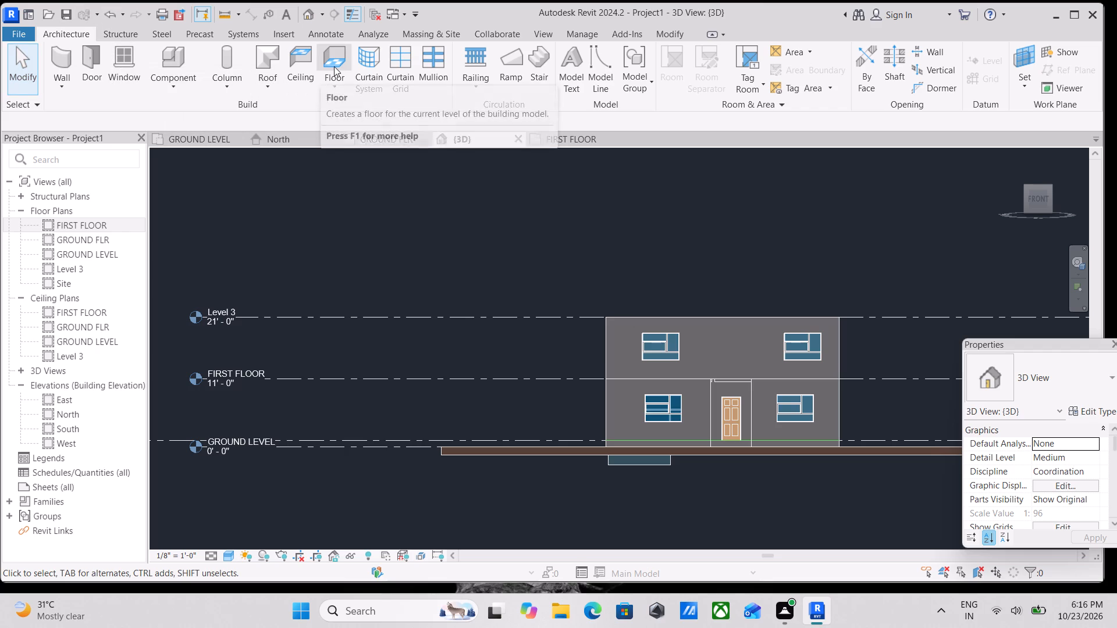
Start a roof by footprint and place it on Level 3.
click(270, 84)
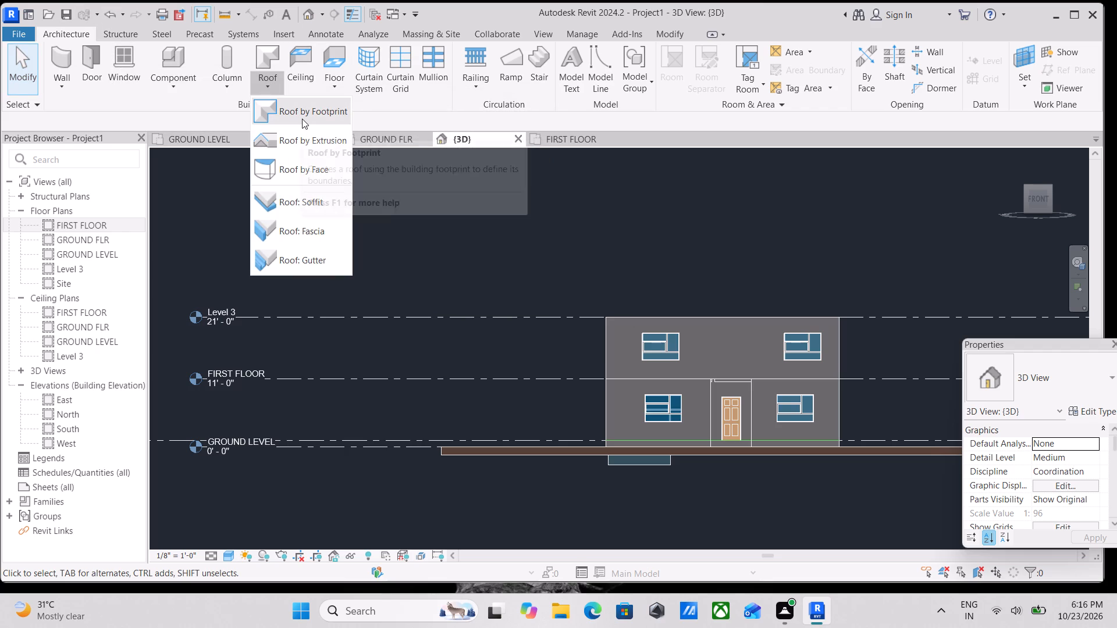
click(302, 119)
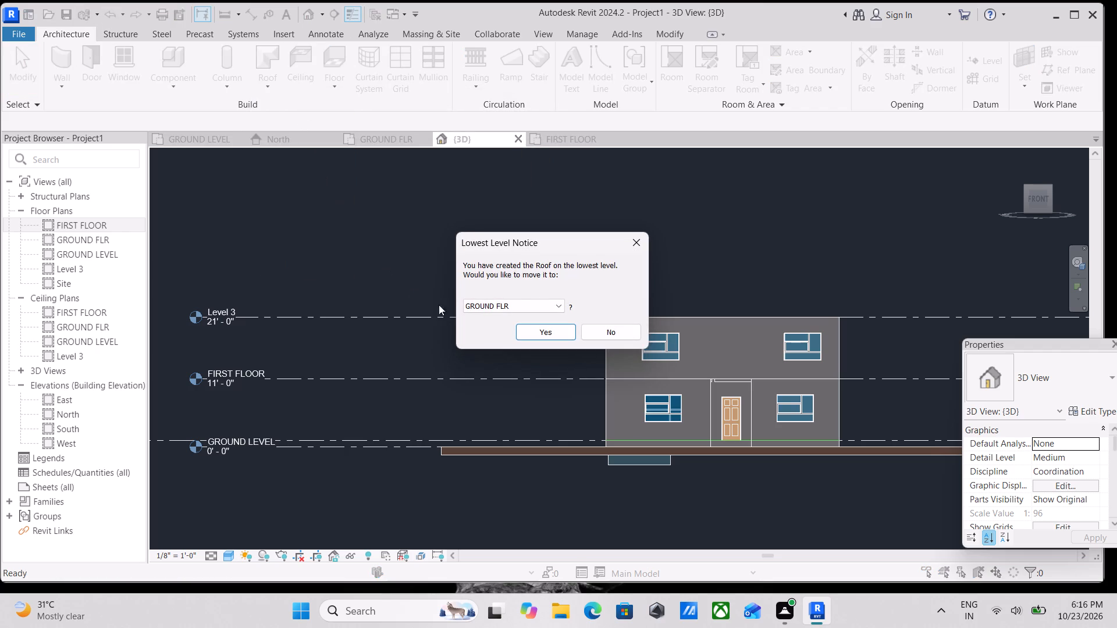
click(517, 301)
click(517, 342)
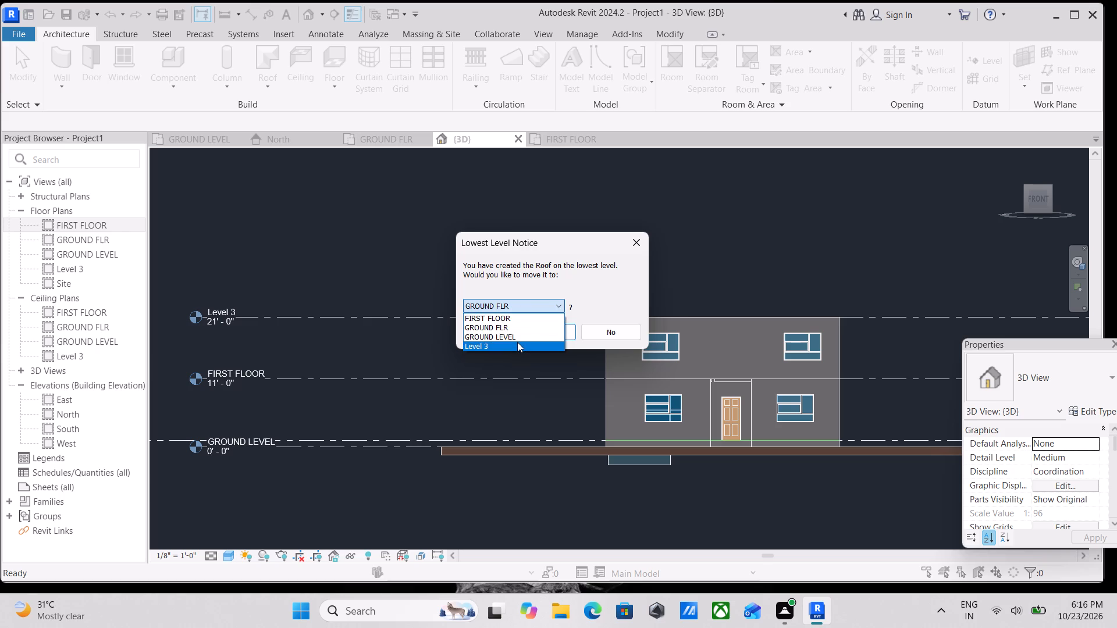
click(538, 331)
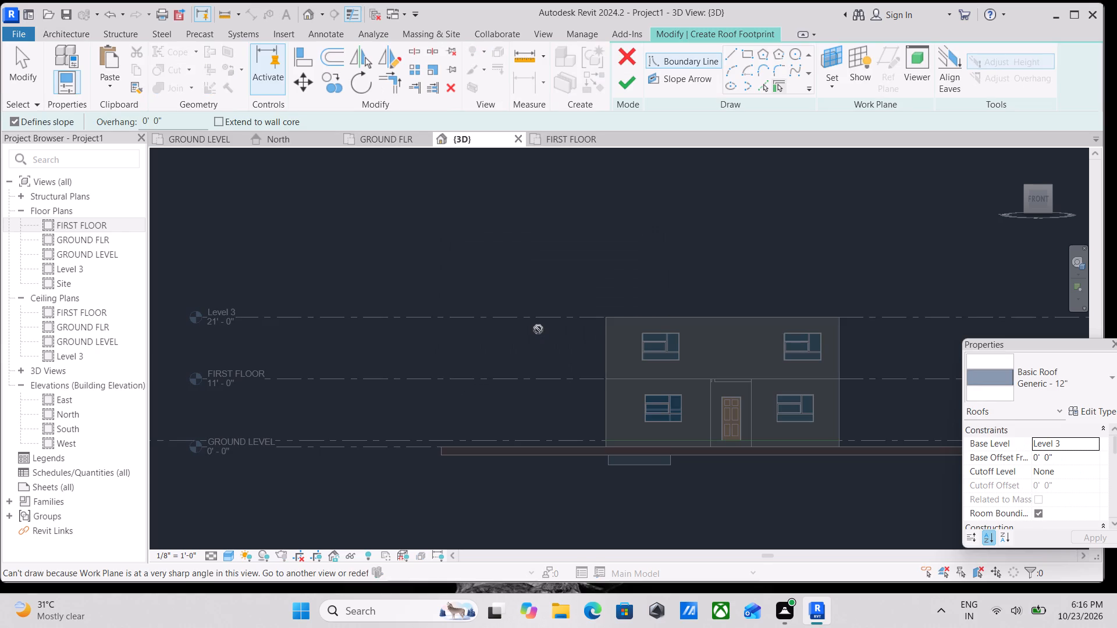
Open the layer structure of the Generic - 12" basic roof type for editing.
scroll(1043, 395, down, 1)
scroll(1092, 386, down, 2)
click(1092, 383)
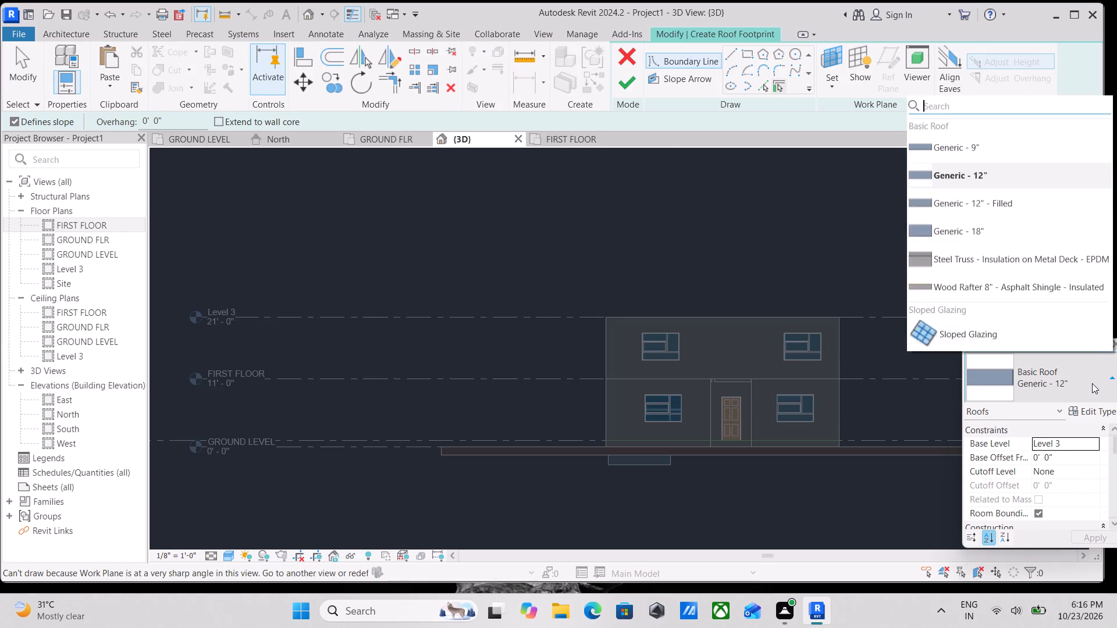
click(1092, 383)
click(1096, 411)
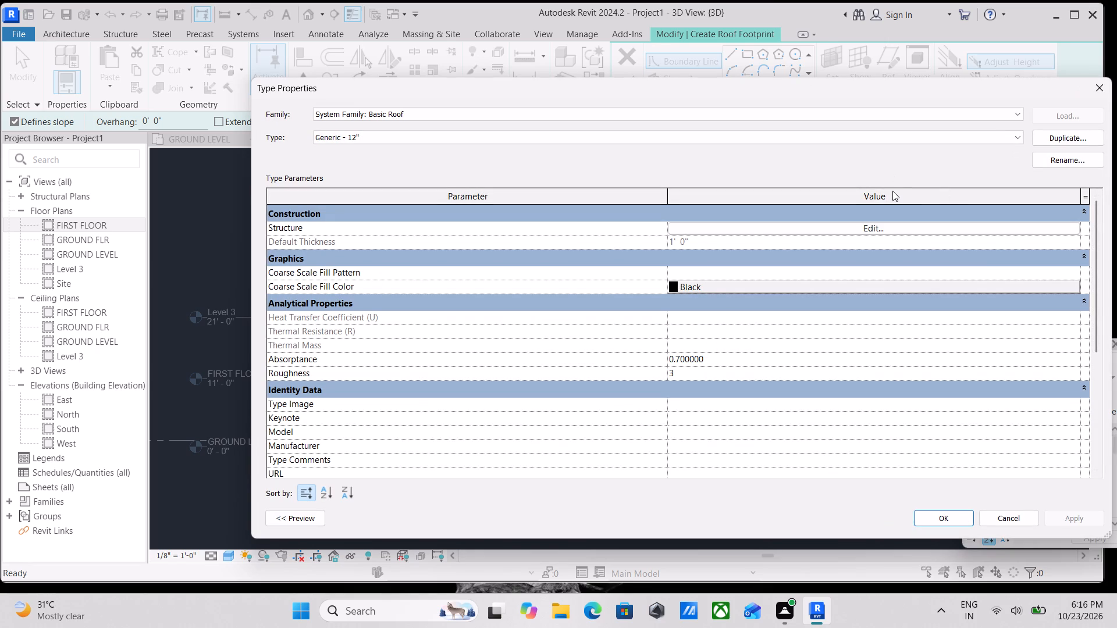
click(900, 225)
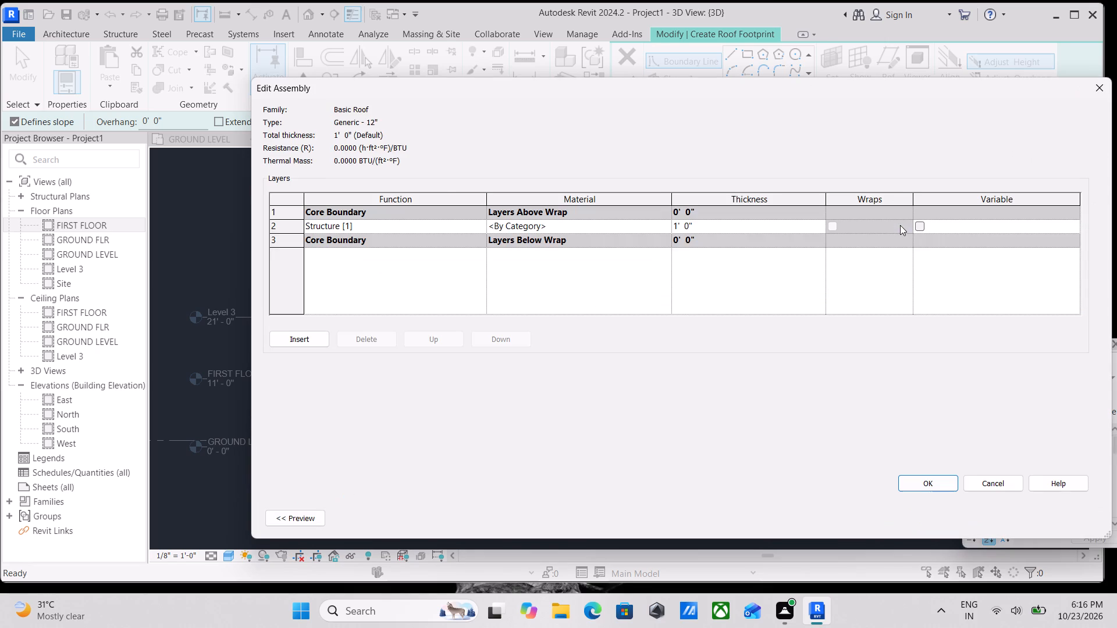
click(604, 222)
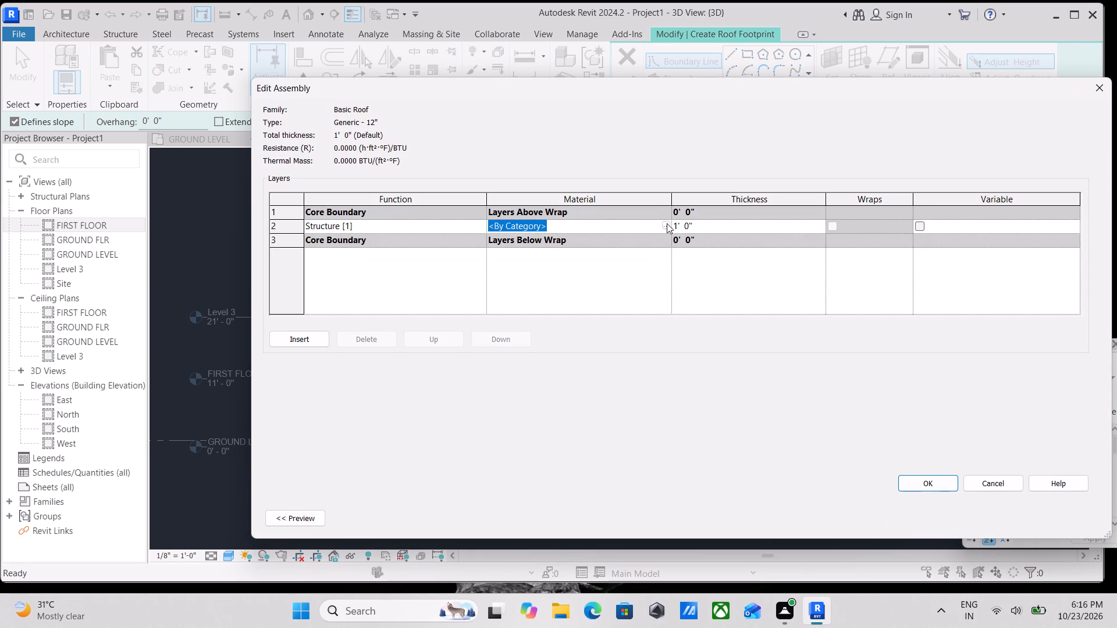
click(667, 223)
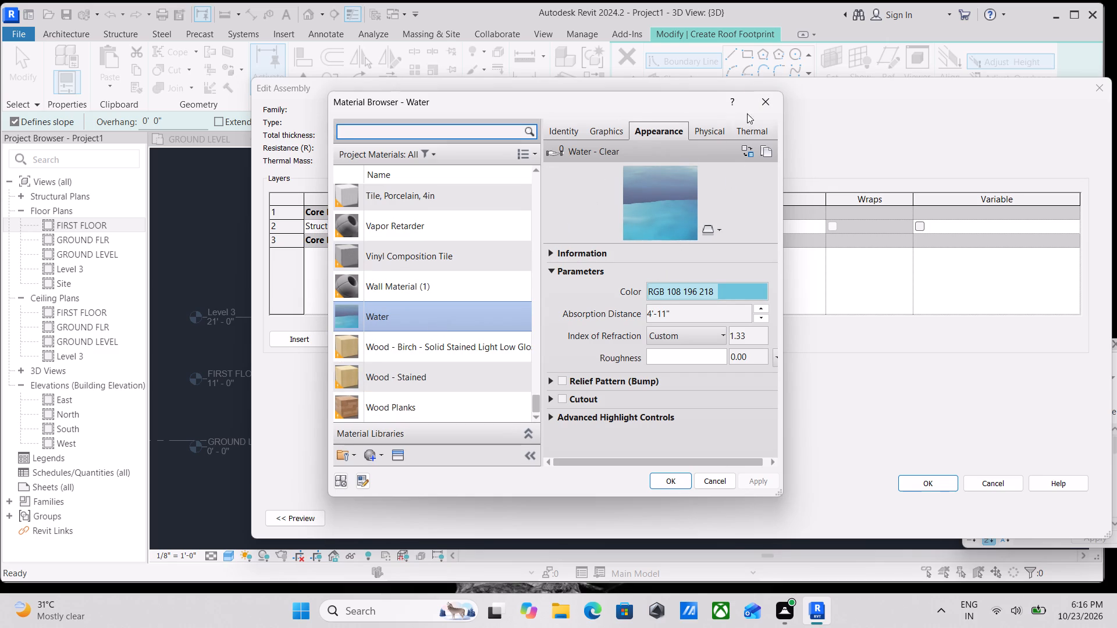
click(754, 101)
Create a new material for the roof's Structure [1] layer and name it roofing material 1'.
click(645, 226)
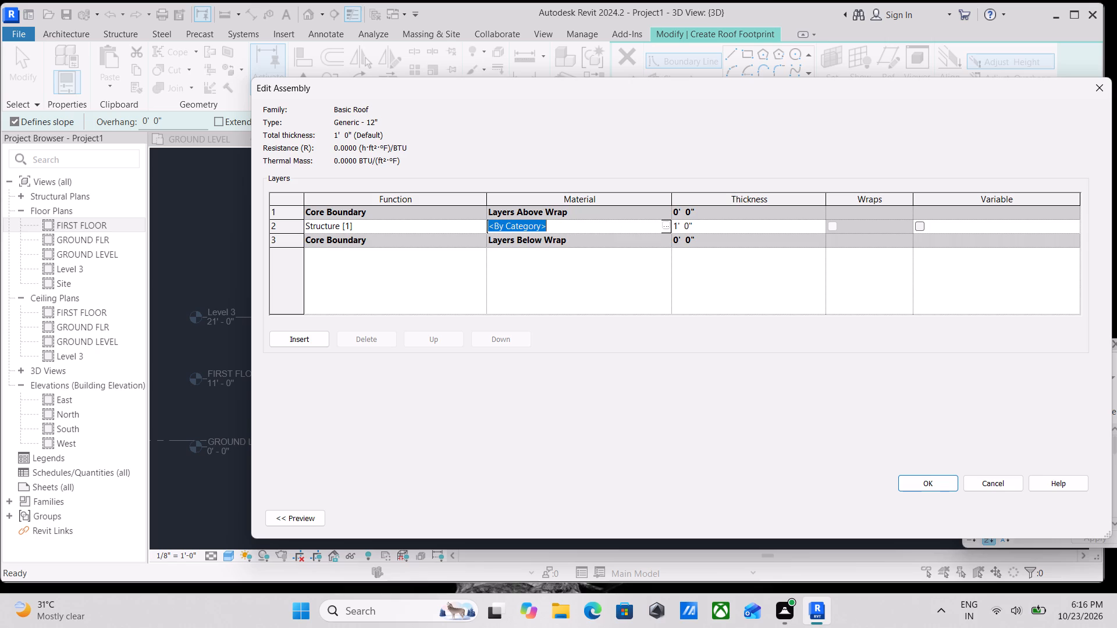
click(666, 223)
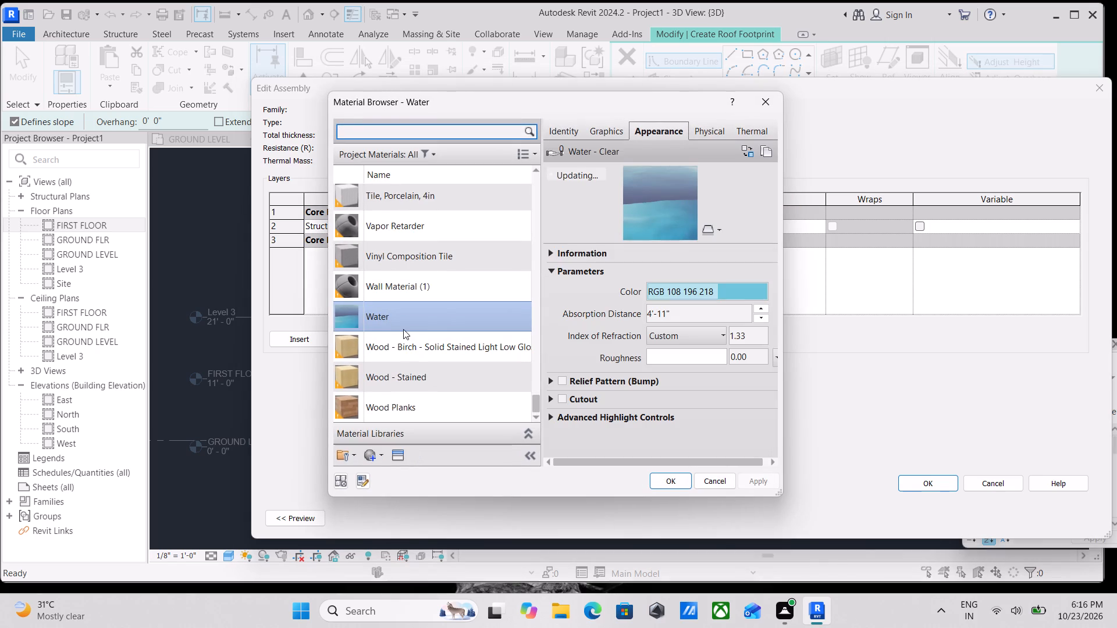
click(374, 447)
click(374, 475)
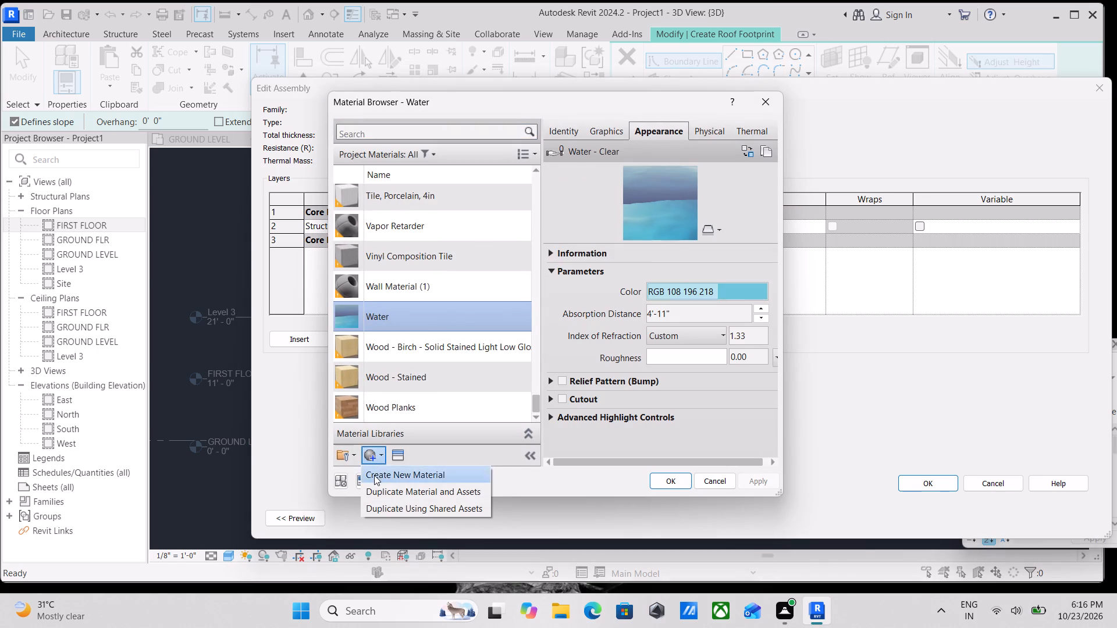
right_click(427, 277)
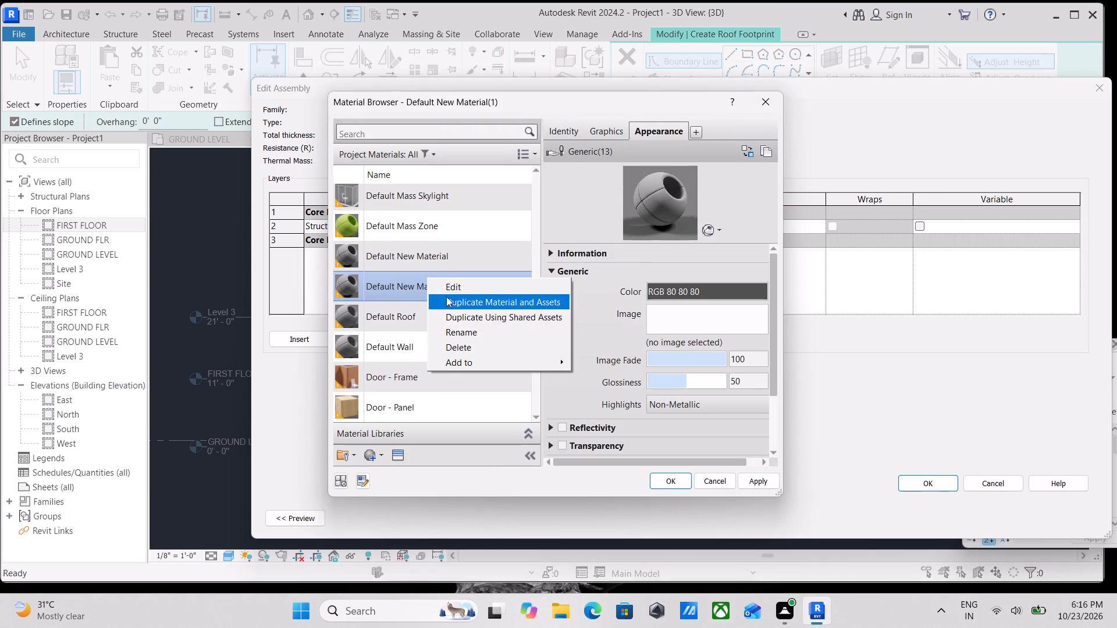
click(457, 334)
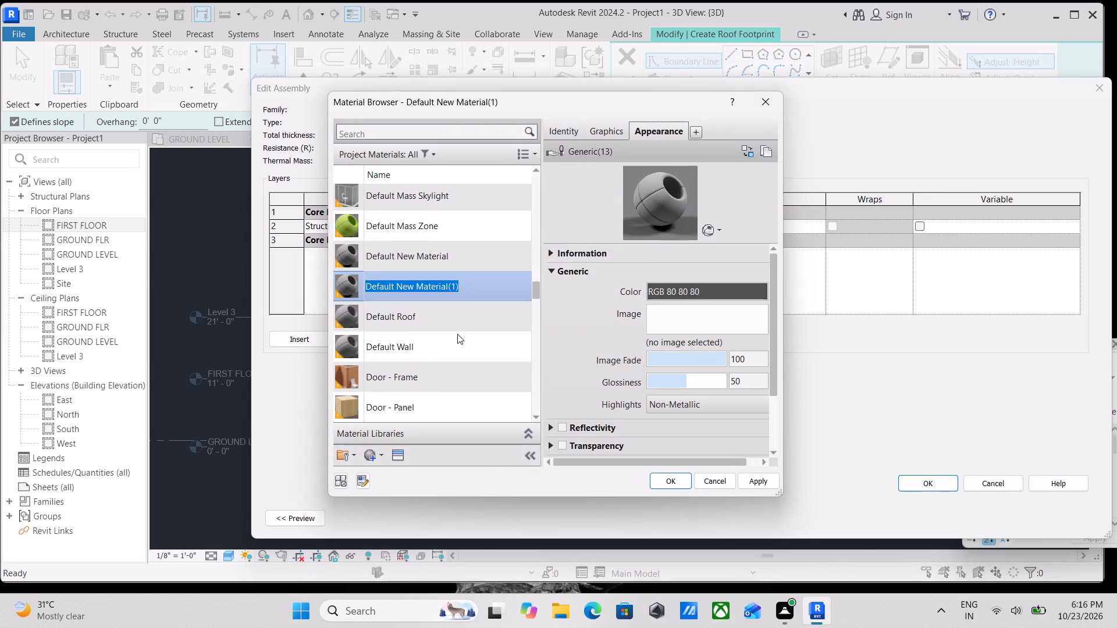
text(roo)
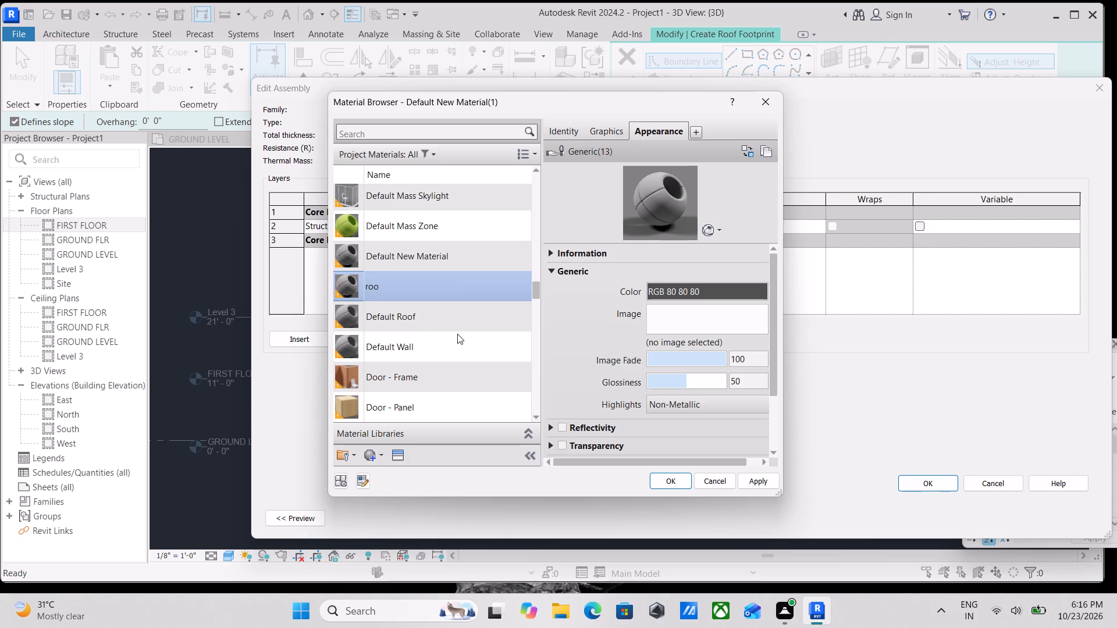
text(fing)
key(space)
text(material)
key(space)
text(1')
click(483, 295)
click(372, 294)
click(481, 292)
Open the Roofing category of the Appearance Library in the Asset Browser for the new roofing material.
click(677, 289)
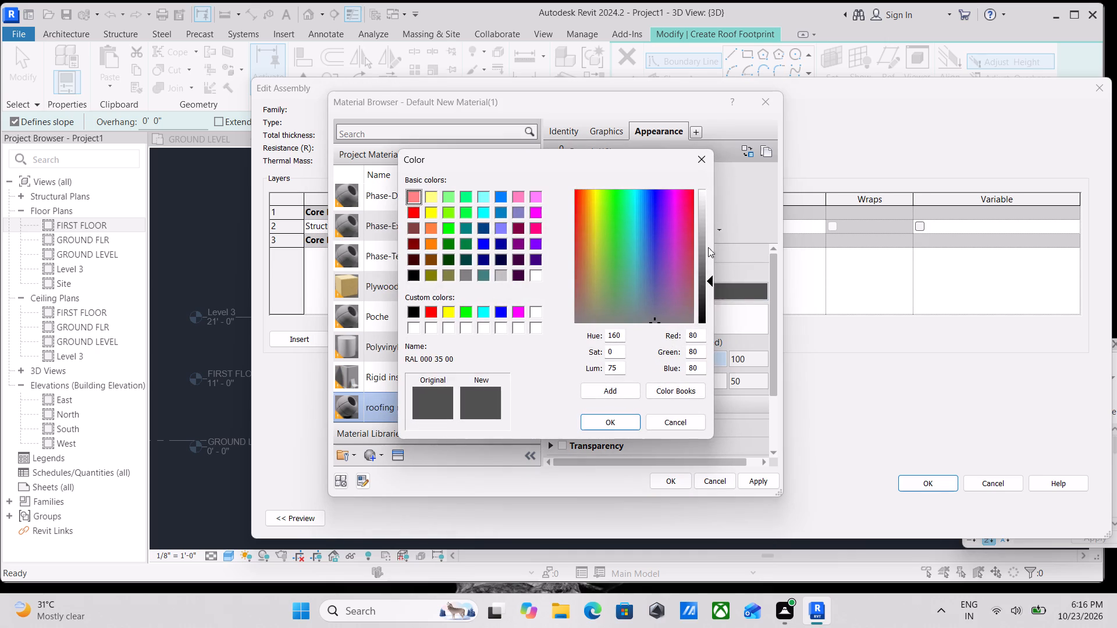
click(703, 156)
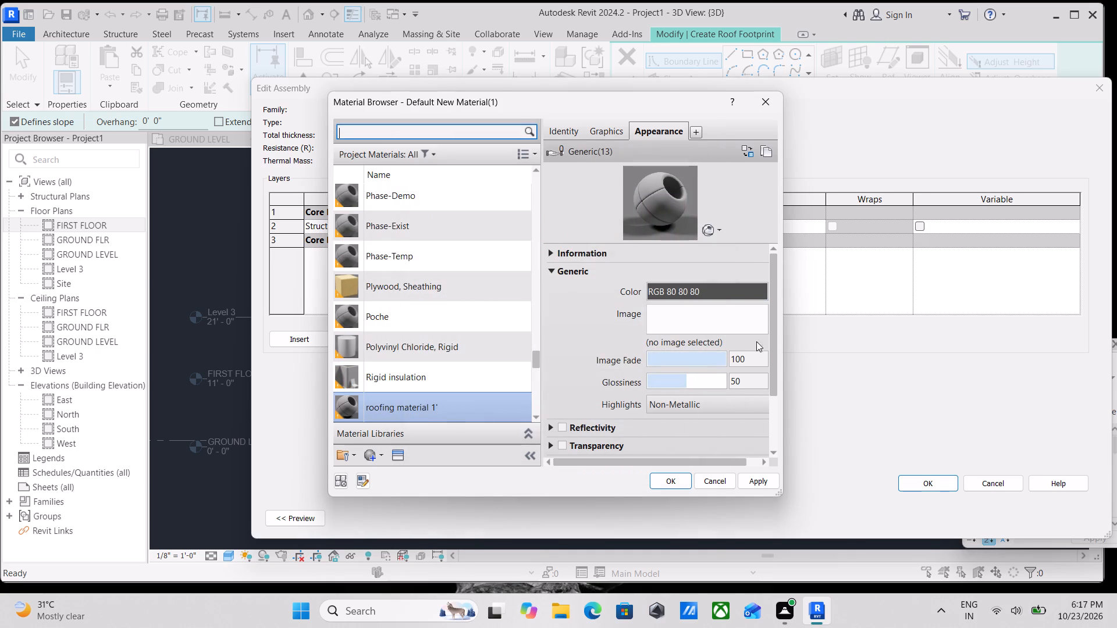
click(397, 459)
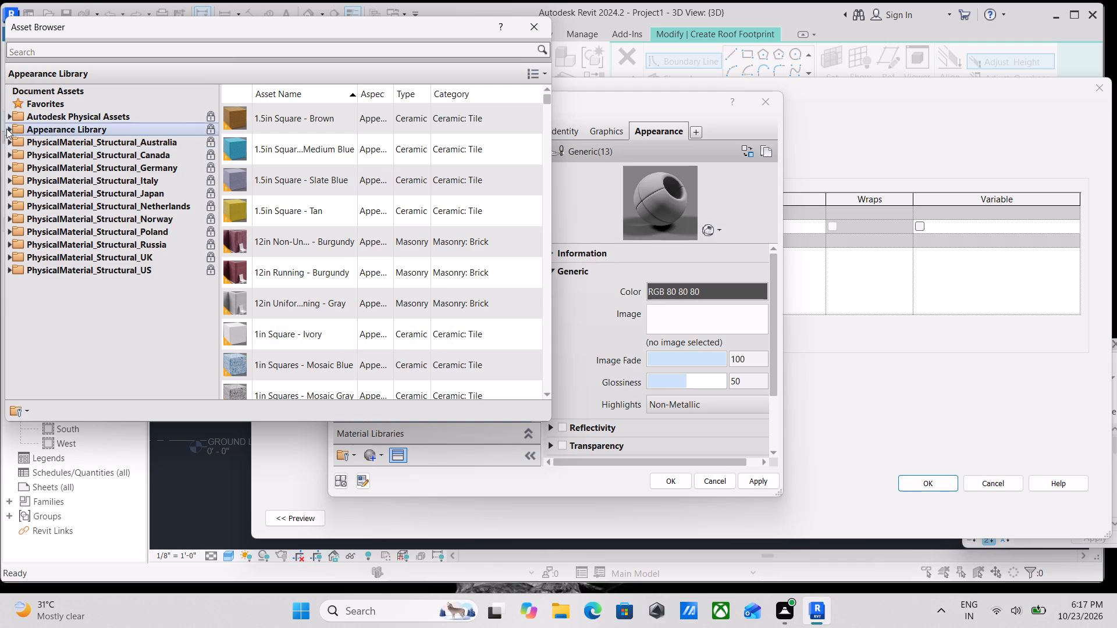
click(10, 128)
scroll(44, 223, down, 5)
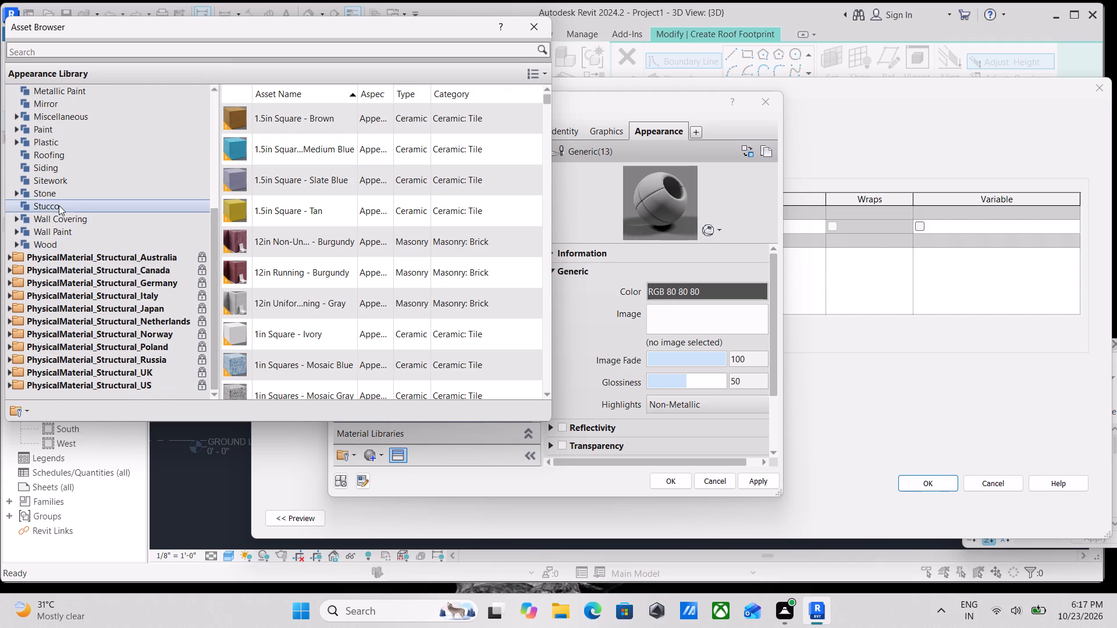
scroll(40, 188, up, 1)
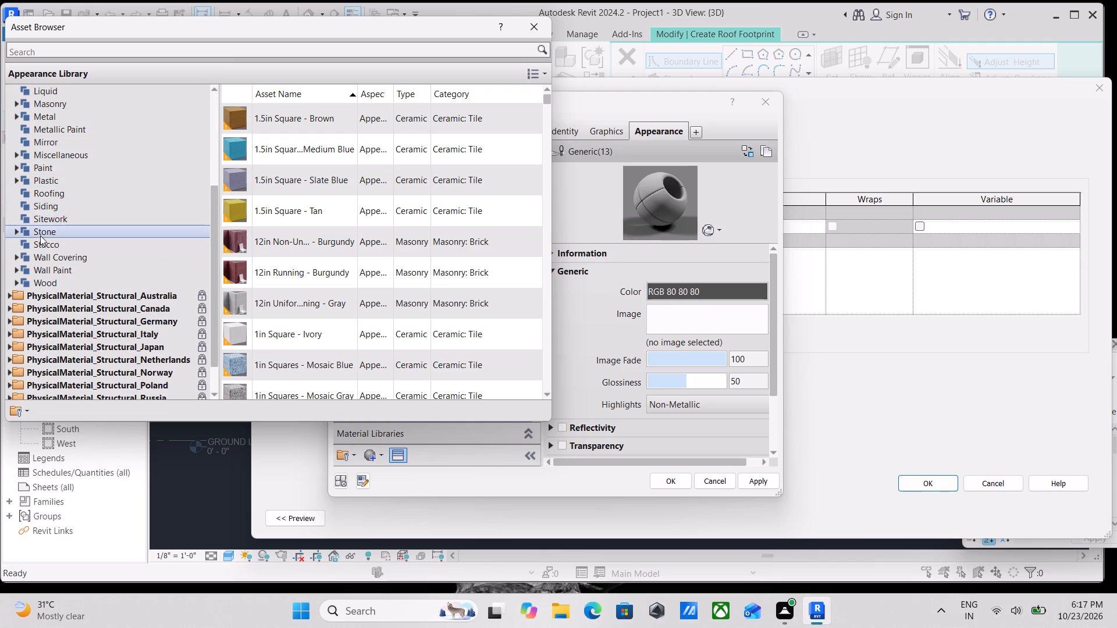
click(23, 192)
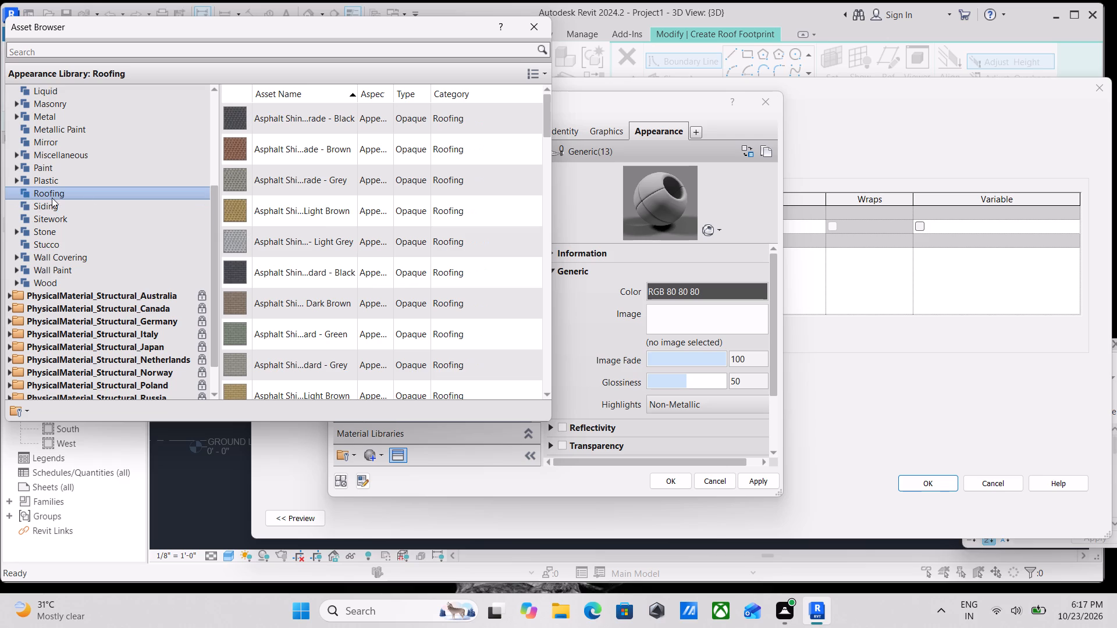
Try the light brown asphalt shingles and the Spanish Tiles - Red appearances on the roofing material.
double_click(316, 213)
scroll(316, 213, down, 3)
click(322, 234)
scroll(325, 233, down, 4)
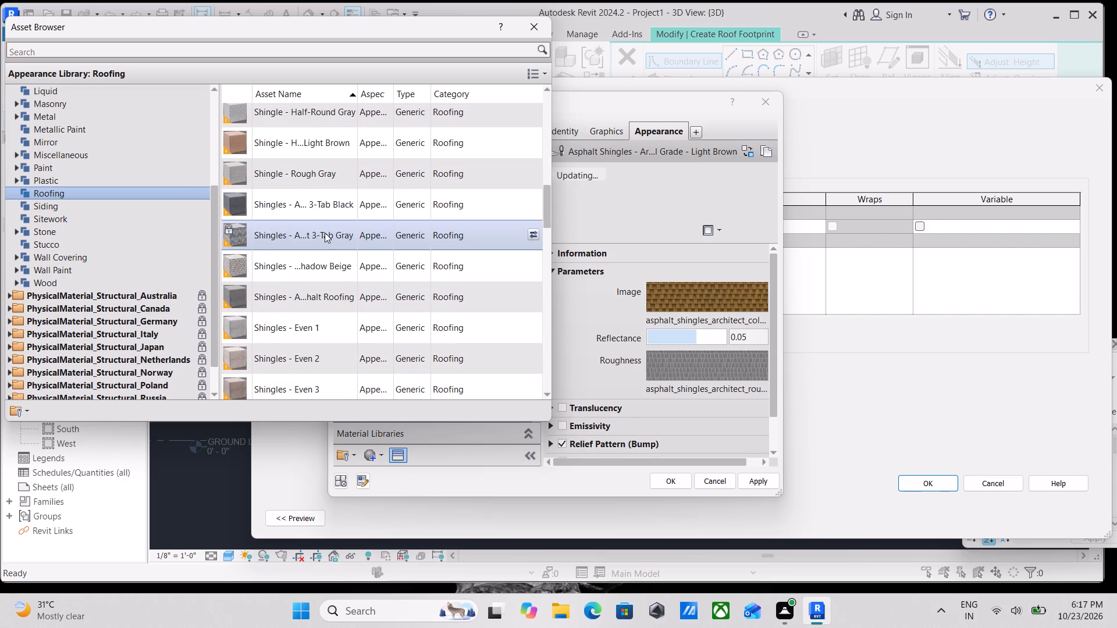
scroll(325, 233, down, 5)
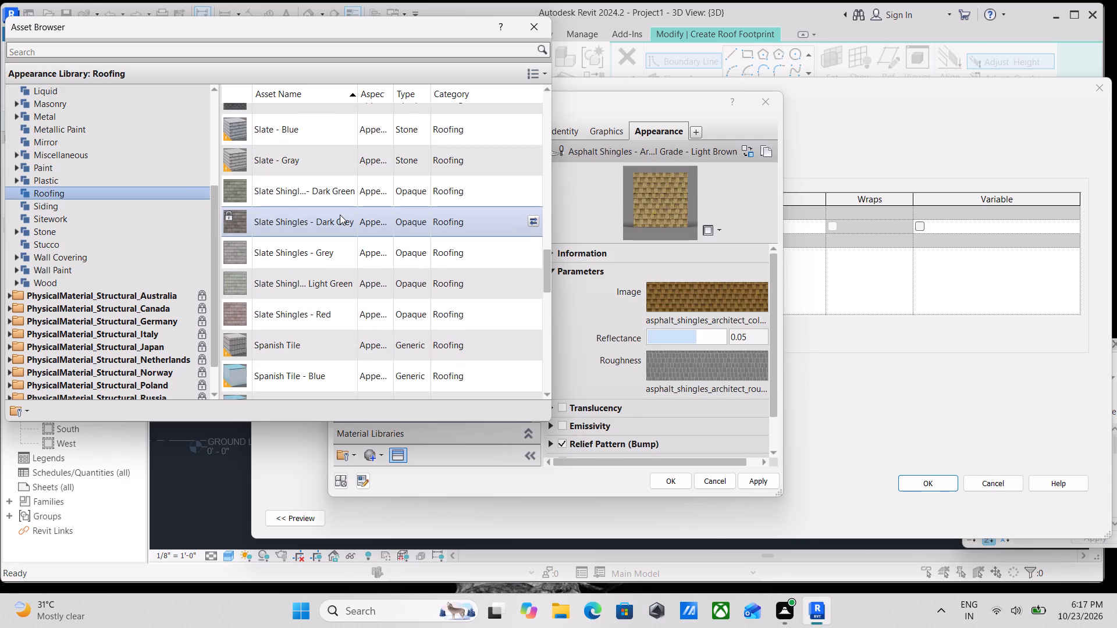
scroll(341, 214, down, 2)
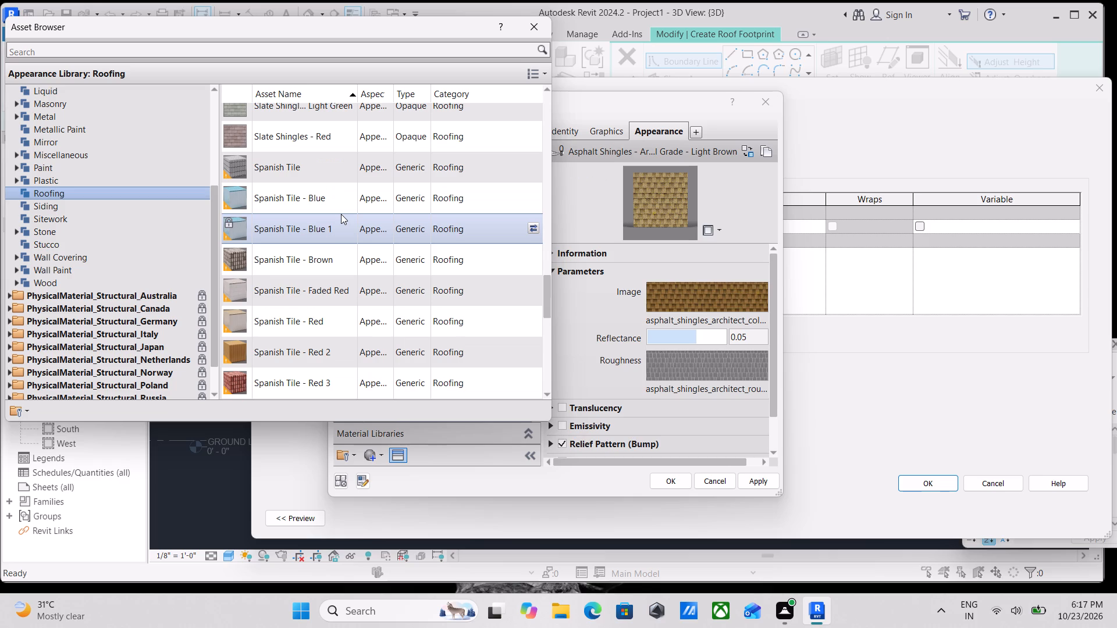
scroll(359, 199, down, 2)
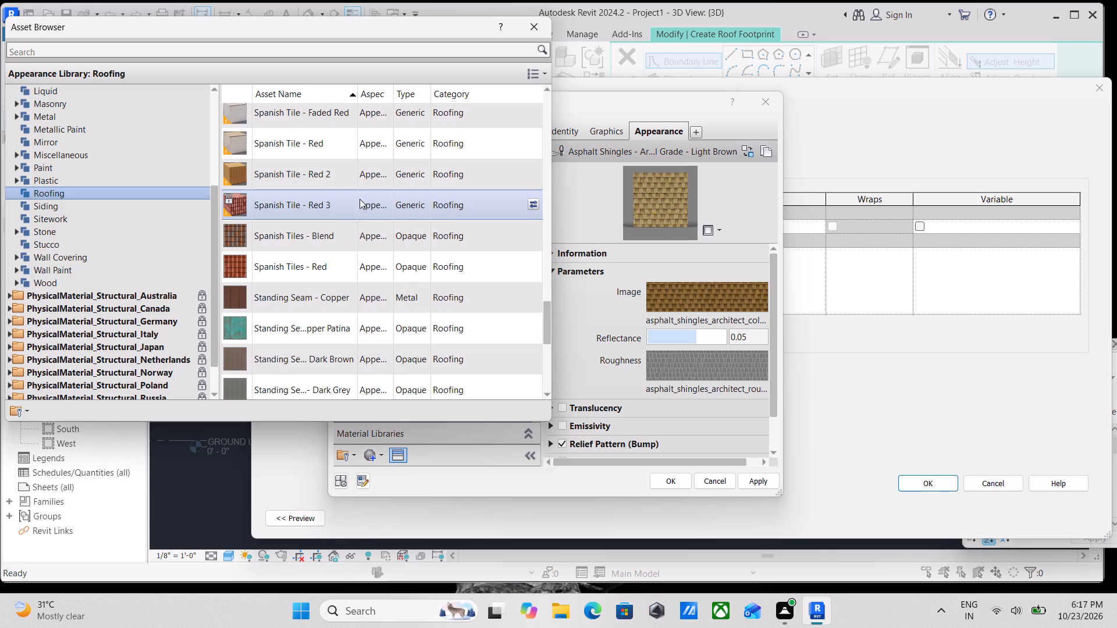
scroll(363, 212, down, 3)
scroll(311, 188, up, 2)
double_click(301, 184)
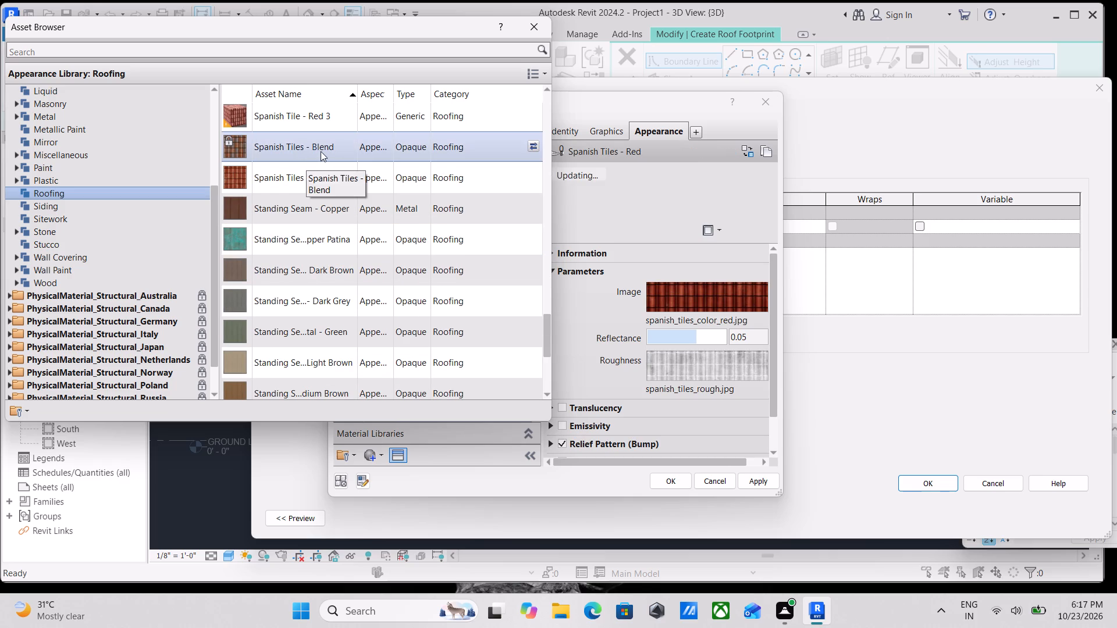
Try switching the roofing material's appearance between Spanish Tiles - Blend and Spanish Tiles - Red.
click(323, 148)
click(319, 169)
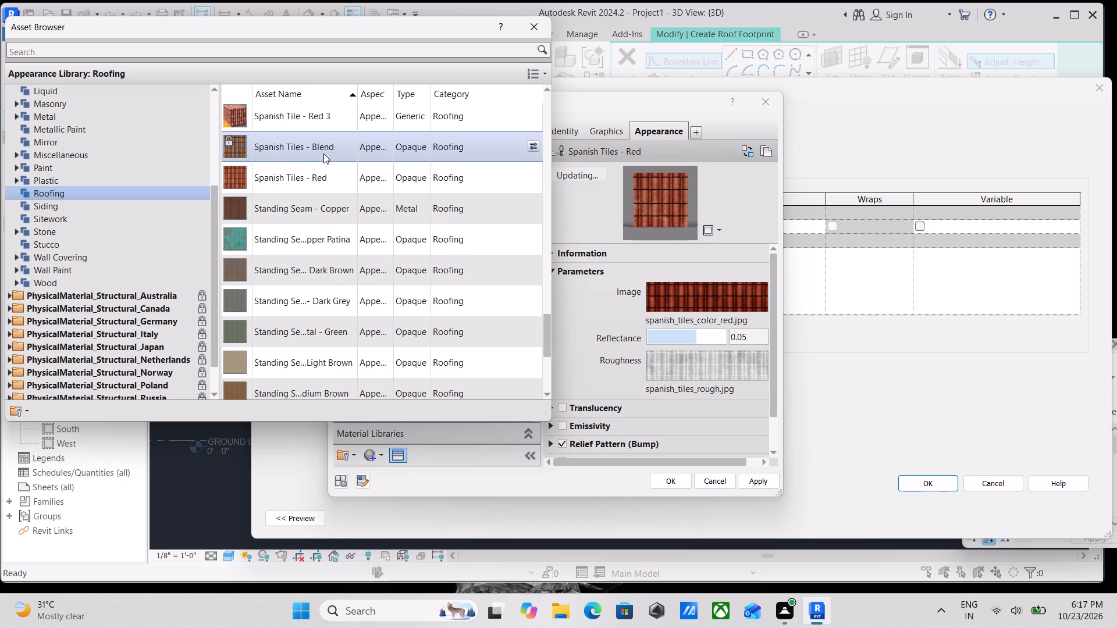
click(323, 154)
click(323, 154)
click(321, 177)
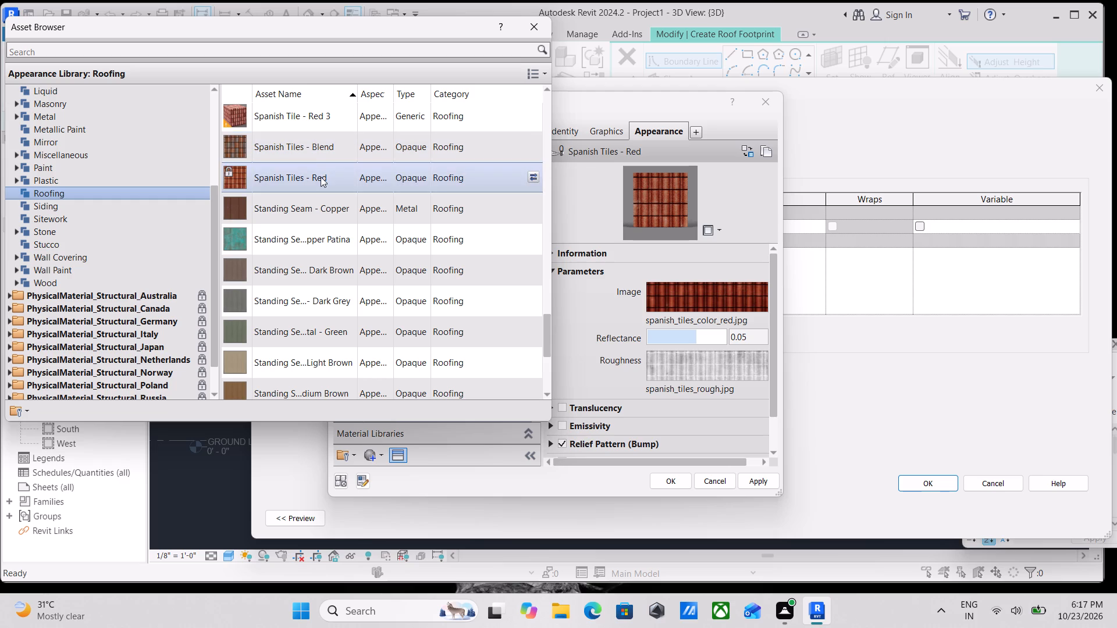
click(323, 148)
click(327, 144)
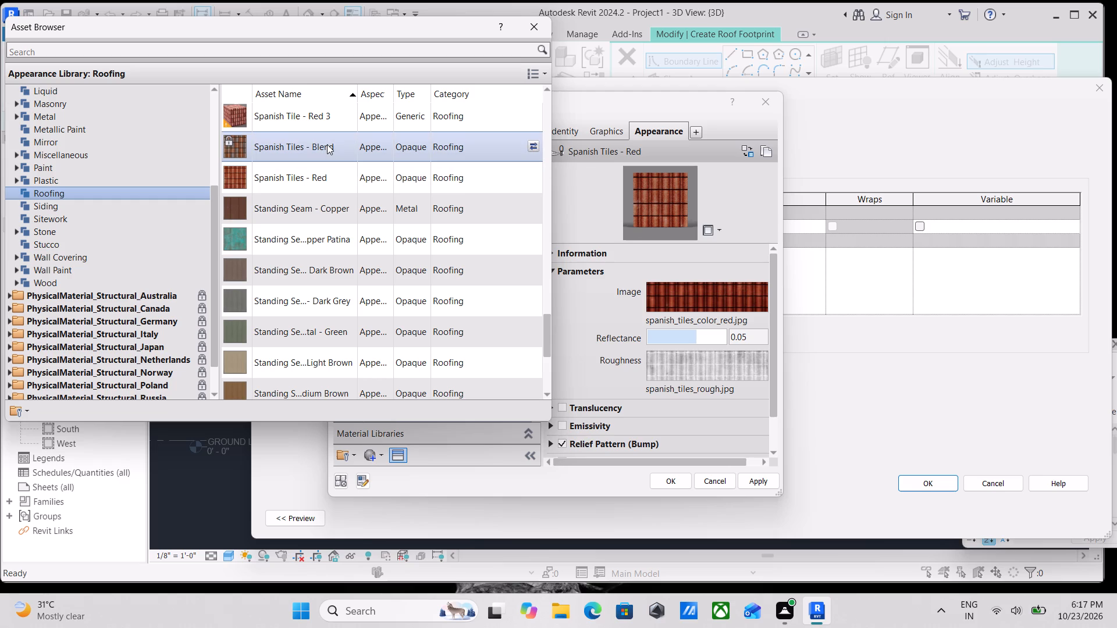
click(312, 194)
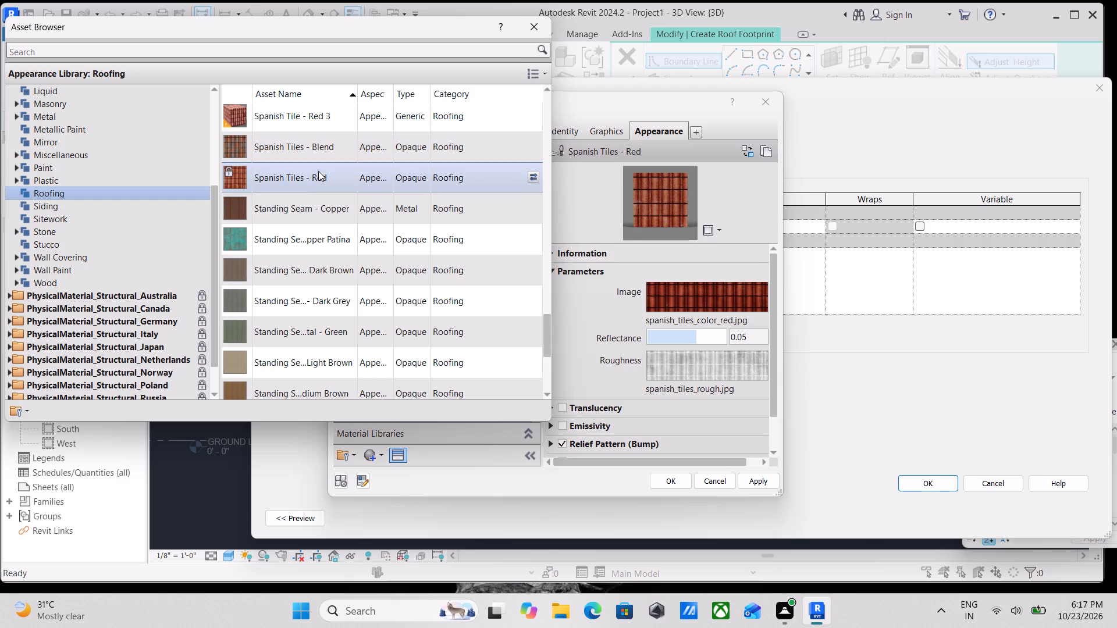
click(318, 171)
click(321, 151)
Apply the Spanish Tile - Brown appearance to the roofing material and accept it for the Generic - 12" roof type's structure layer.
scroll(310, 148, up, 2)
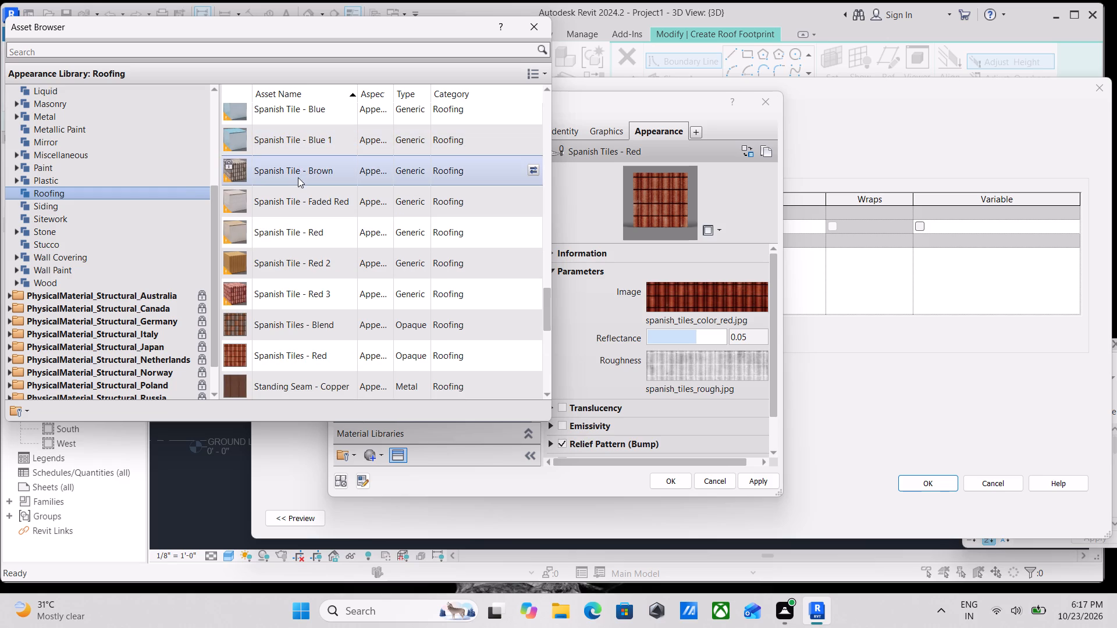
double_click(298, 173)
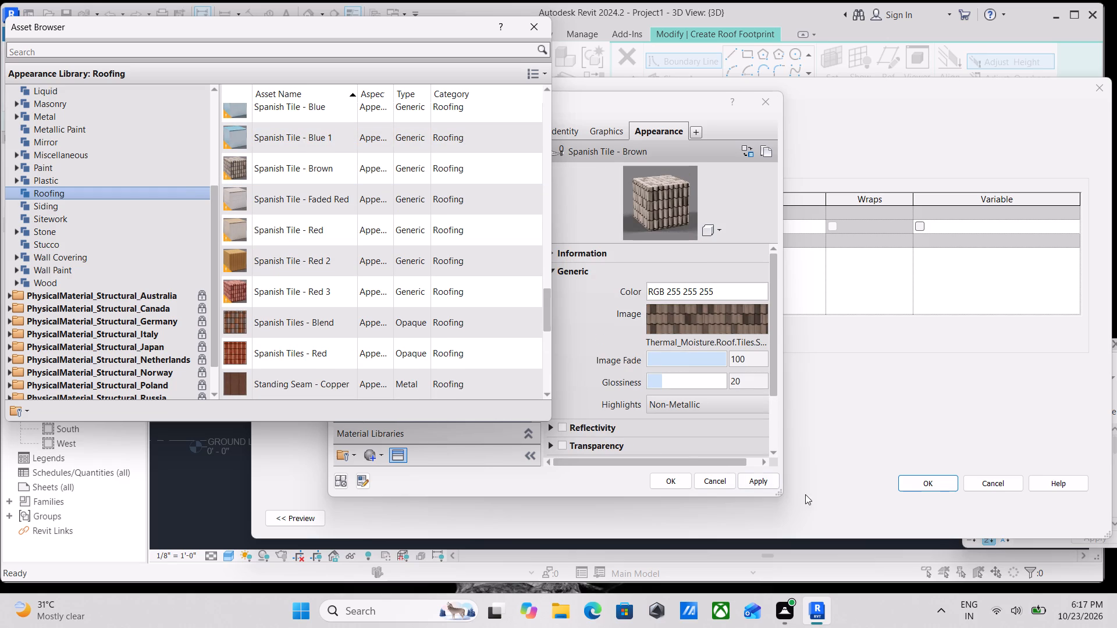
click(757, 483)
click(660, 476)
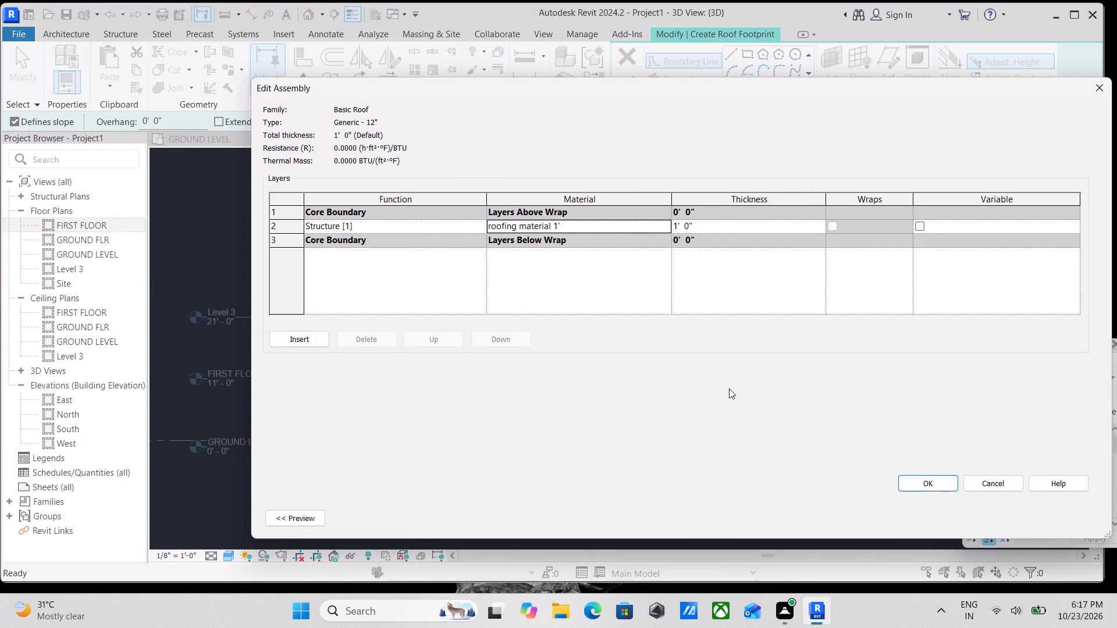
click(937, 480)
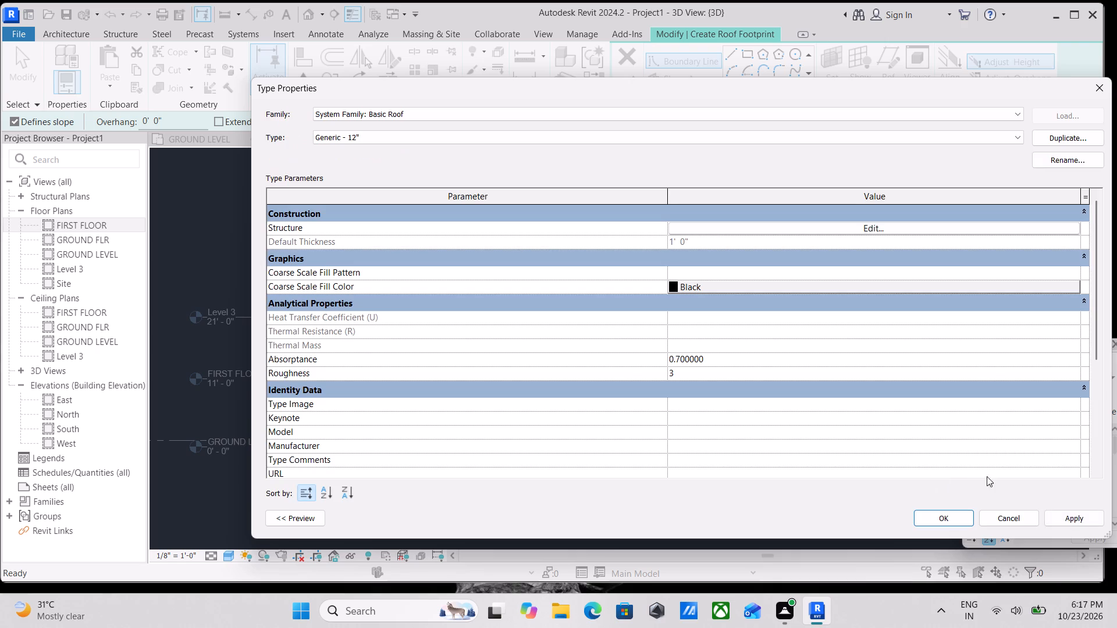
click(1065, 516)
click(938, 519)
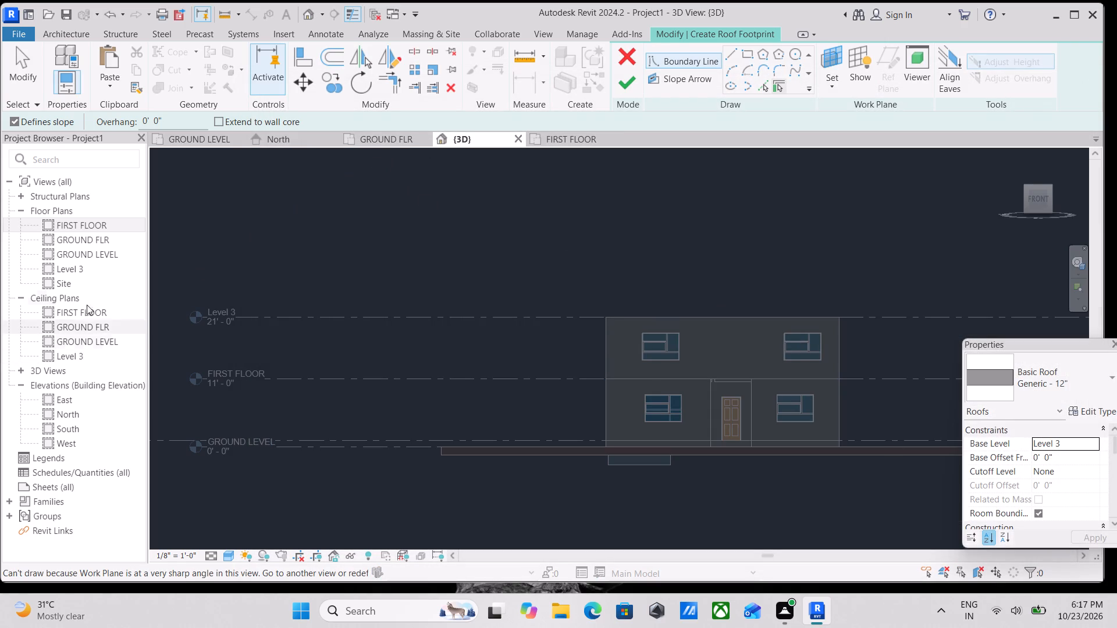
Open the Level 3 floor plan for sketching the roof footprint.
double_click(86, 267)
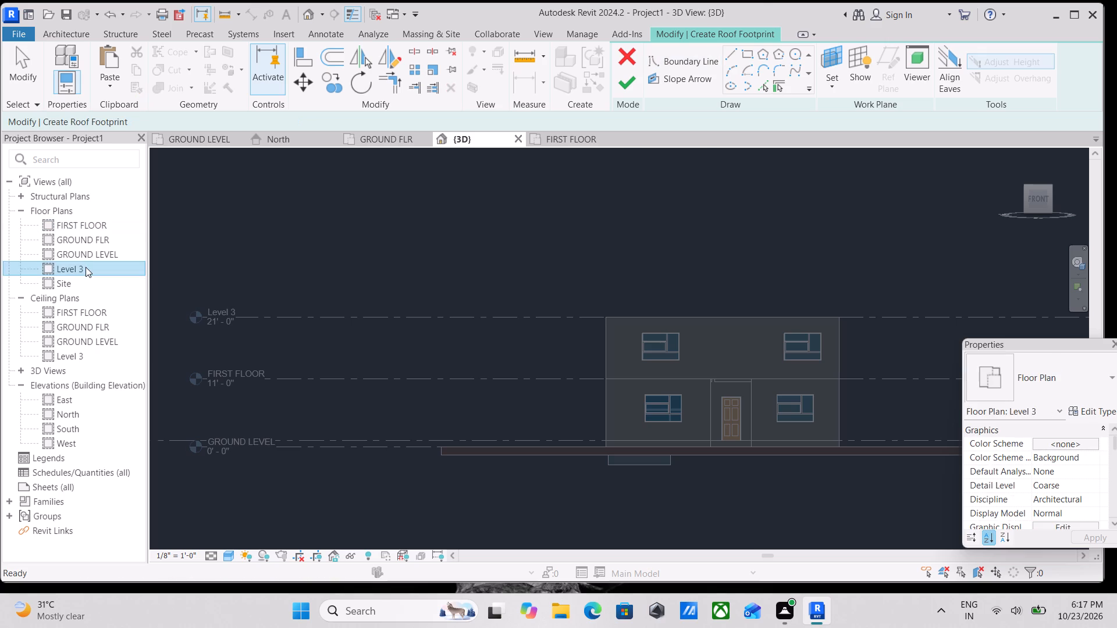
Look through the roof's instance properties, from constraints and dimensions to phasing and IFC parameters.
scroll(1079, 492, down, 2)
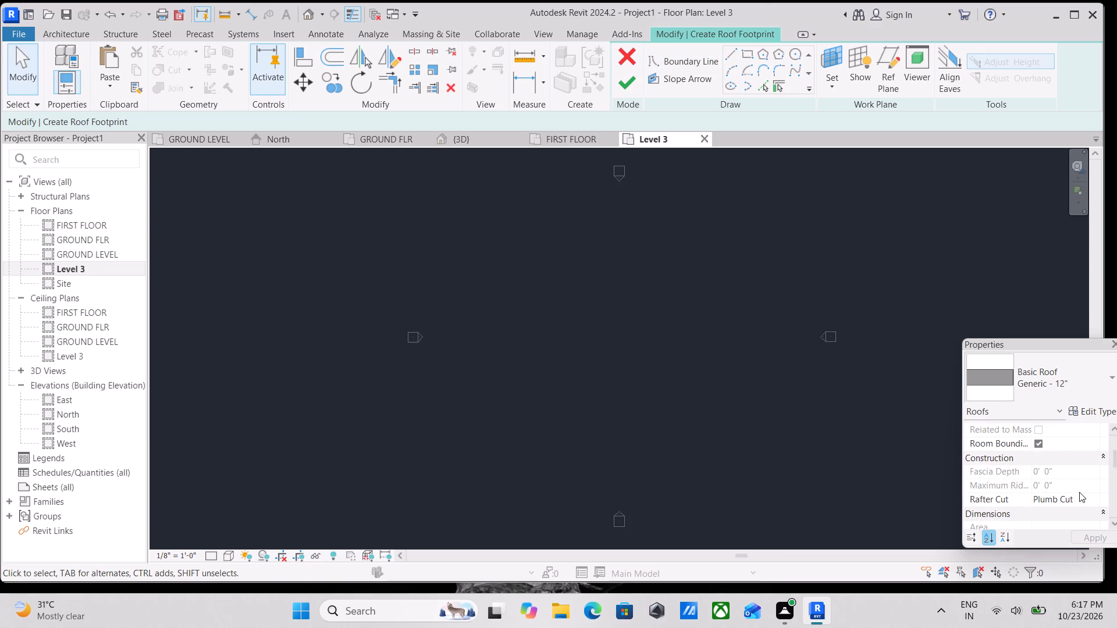
scroll(1079, 492, down, 6)
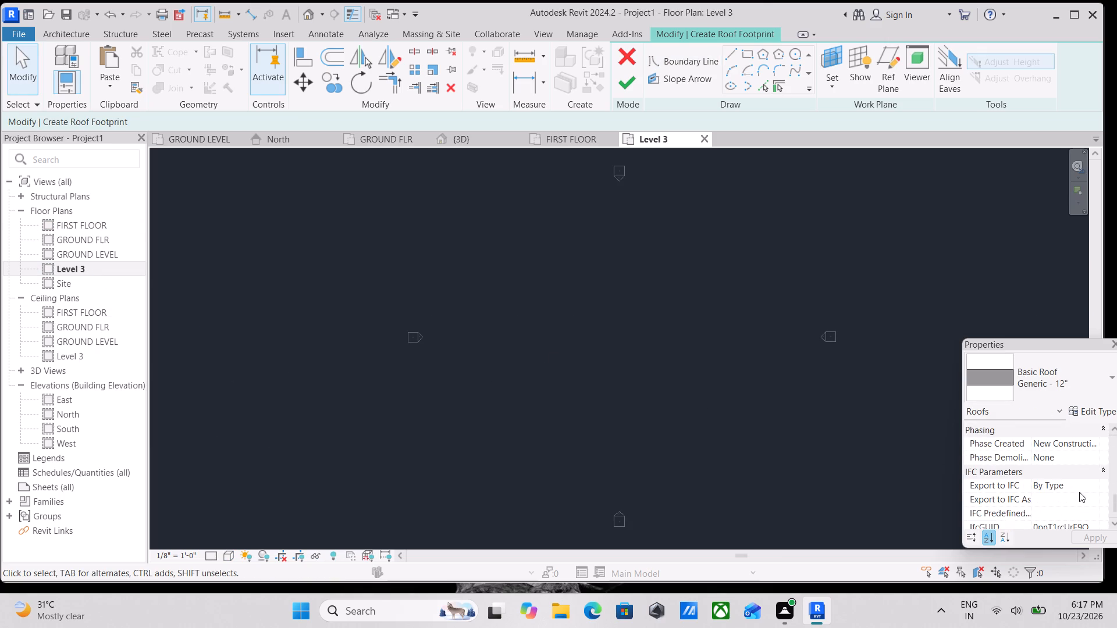
scroll(1088, 470, up, 2)
scroll(1016, 450, up, 4)
scroll(1016, 450, down, 4)
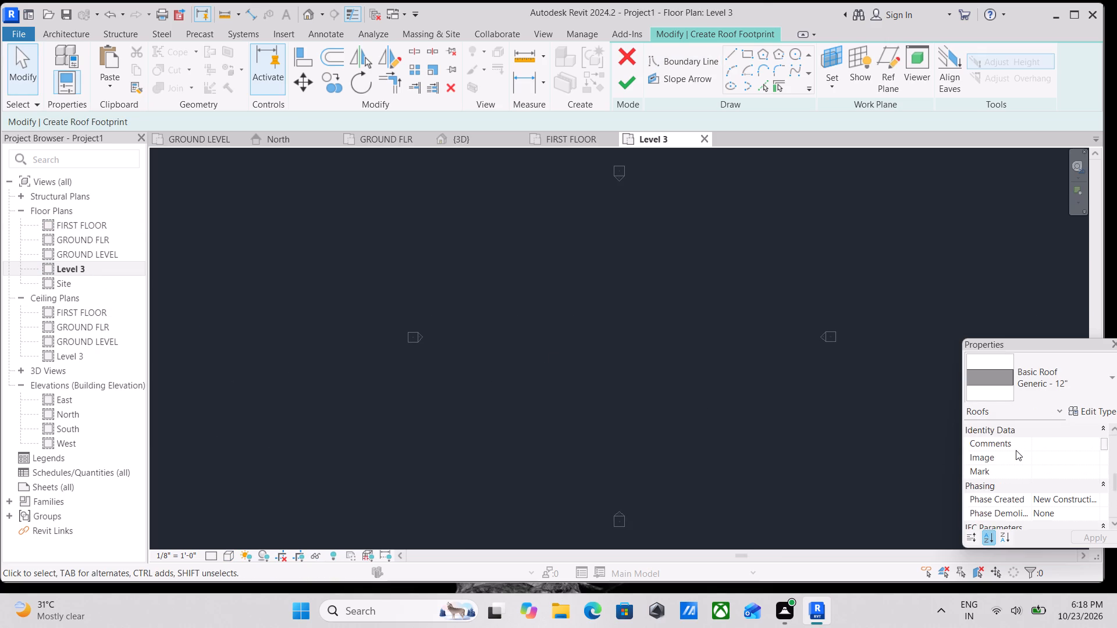
scroll(1016, 450, down, 5)
scroll(1069, 462, up, 4)
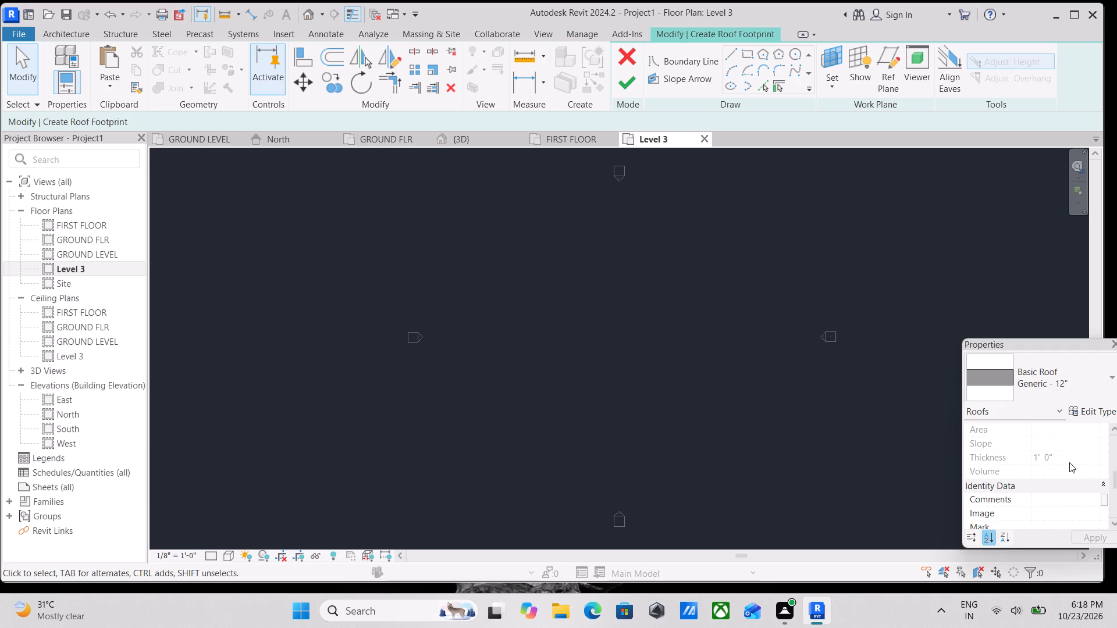
Review the roof's instance properties again, from constraints and construction through dimensions and phasing to the IFC parameters.
scroll(1069, 462, up, 6)
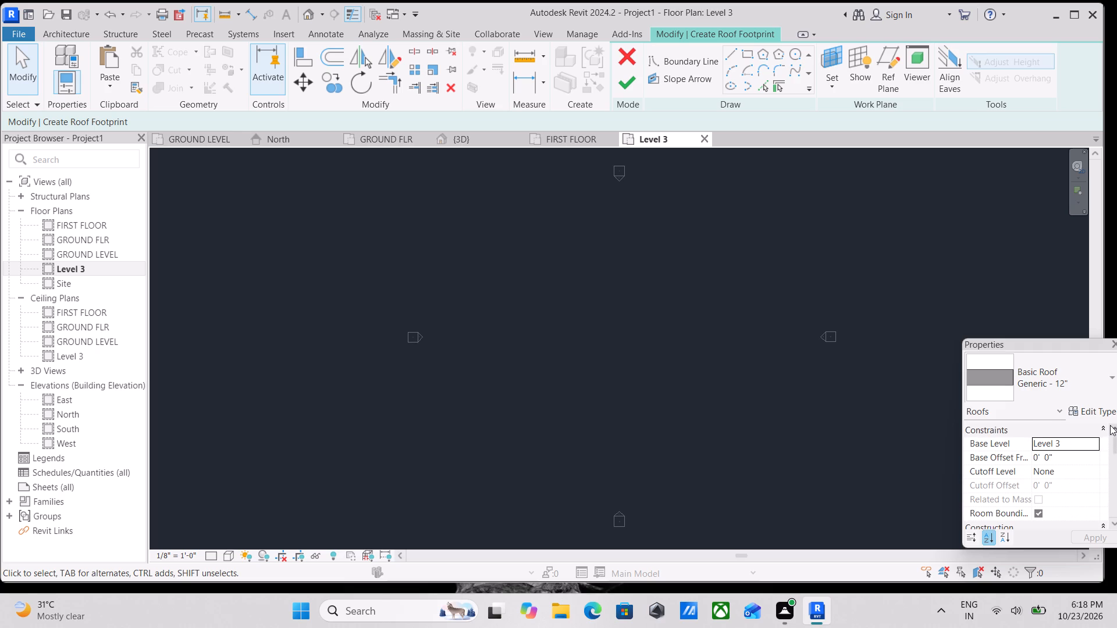
scroll(1110, 425, down, 1)
scroll(1077, 463, down, 4)
scroll(1077, 463, up, 1)
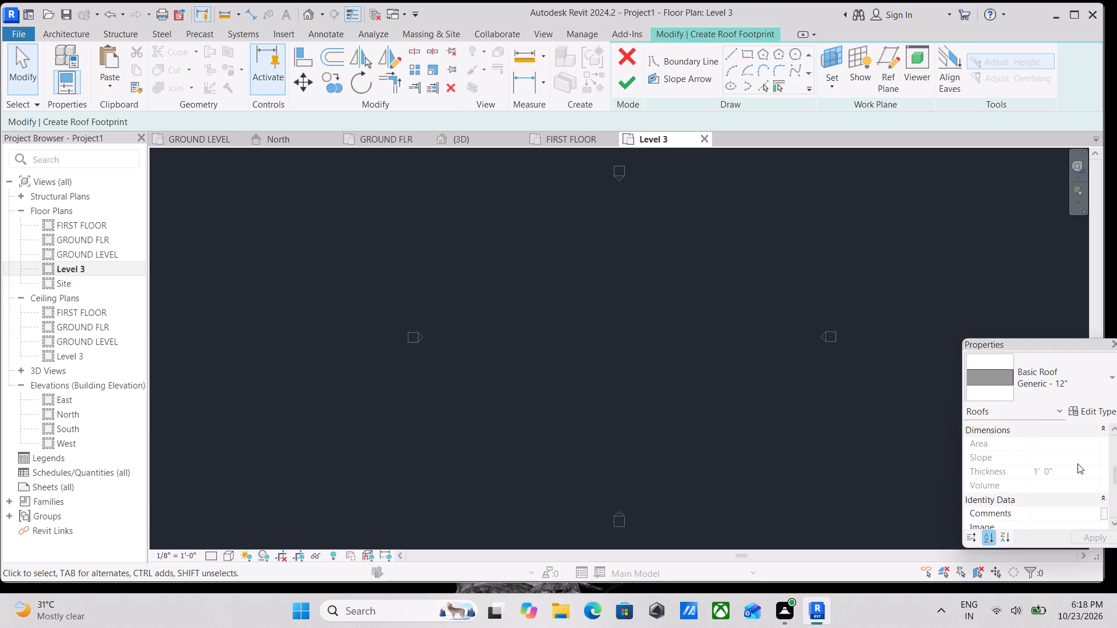
scroll(1077, 463, up, 1)
scroll(1077, 463, down, 5)
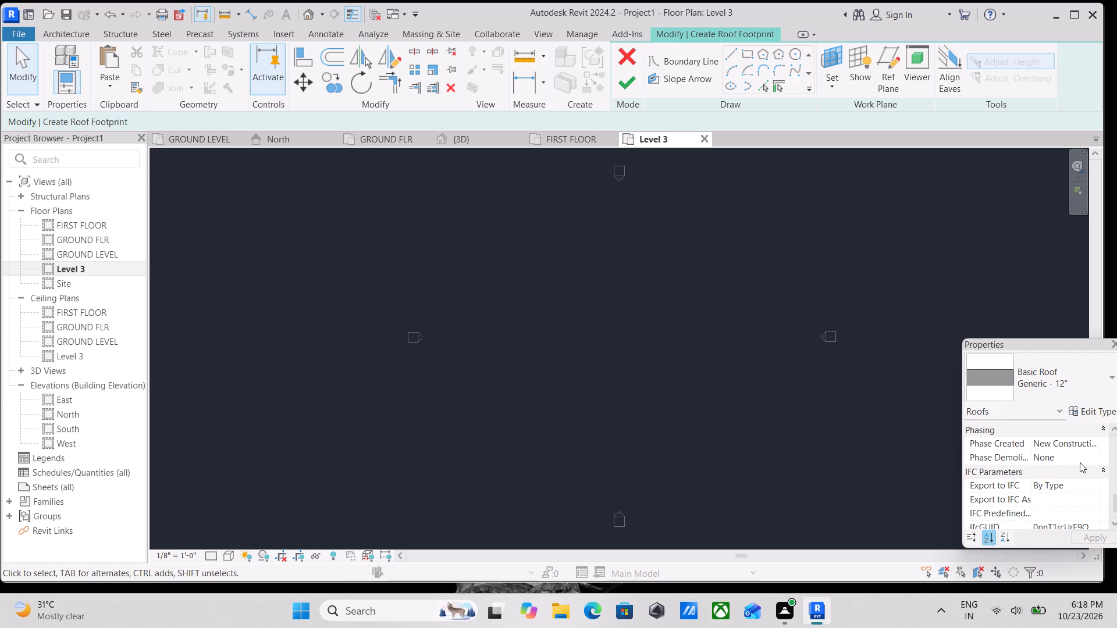
scroll(1080, 462, down, 4)
scroll(1075, 483, up, 3)
scroll(596, 327, up, 3)
scroll(606, 316, down, 3)
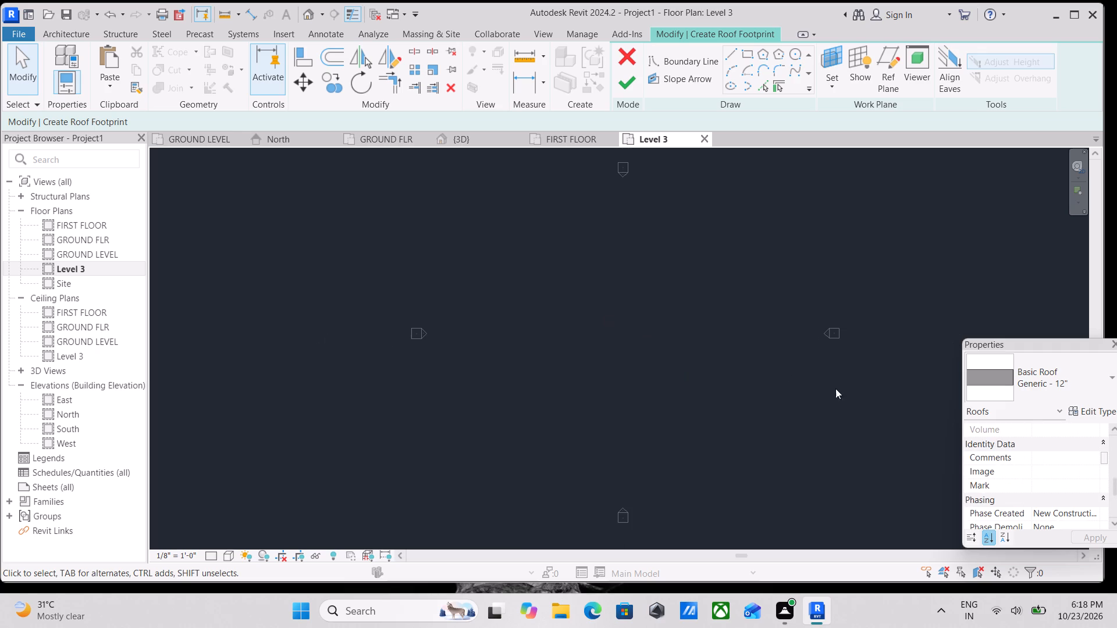
scroll(1075, 497, down, 4)
scroll(1075, 497, up, 4)
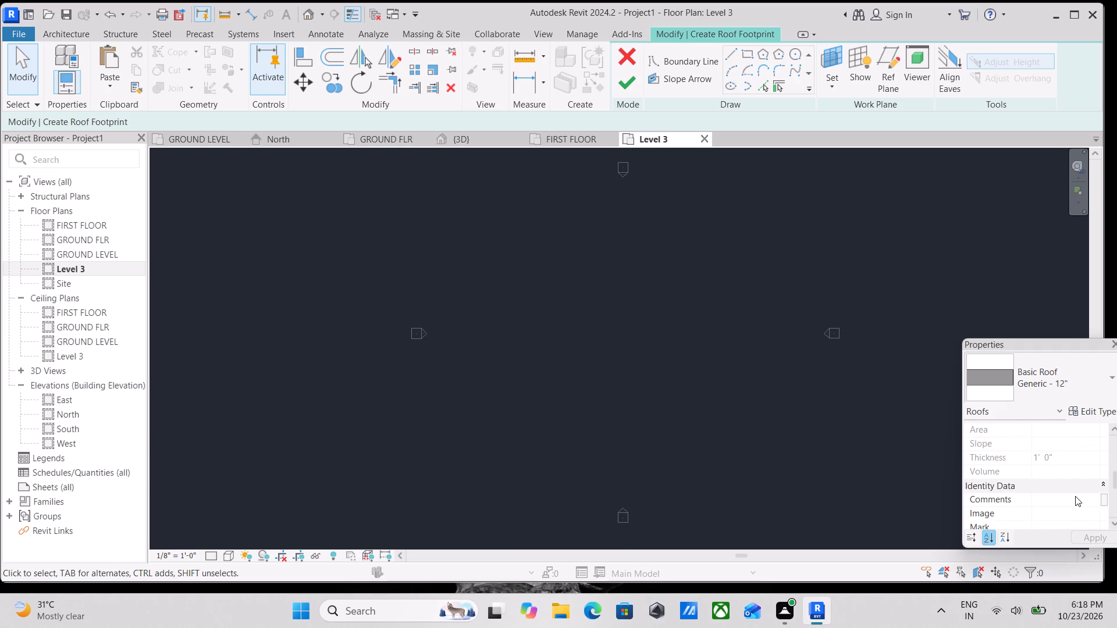
scroll(1075, 496, up, 8)
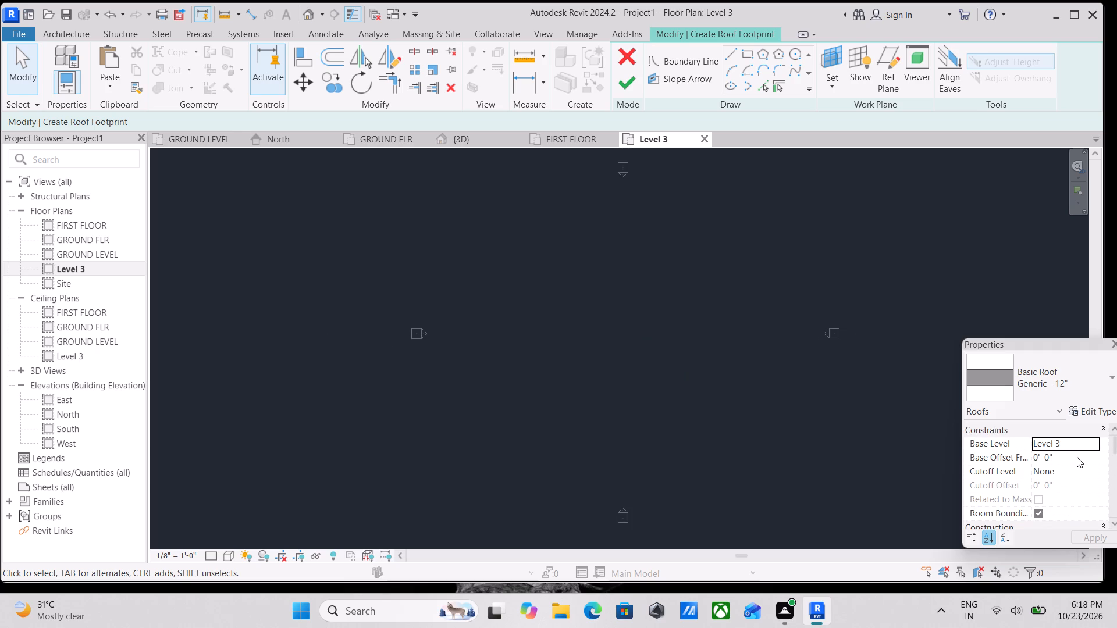
scroll(1084, 456, down, 1)
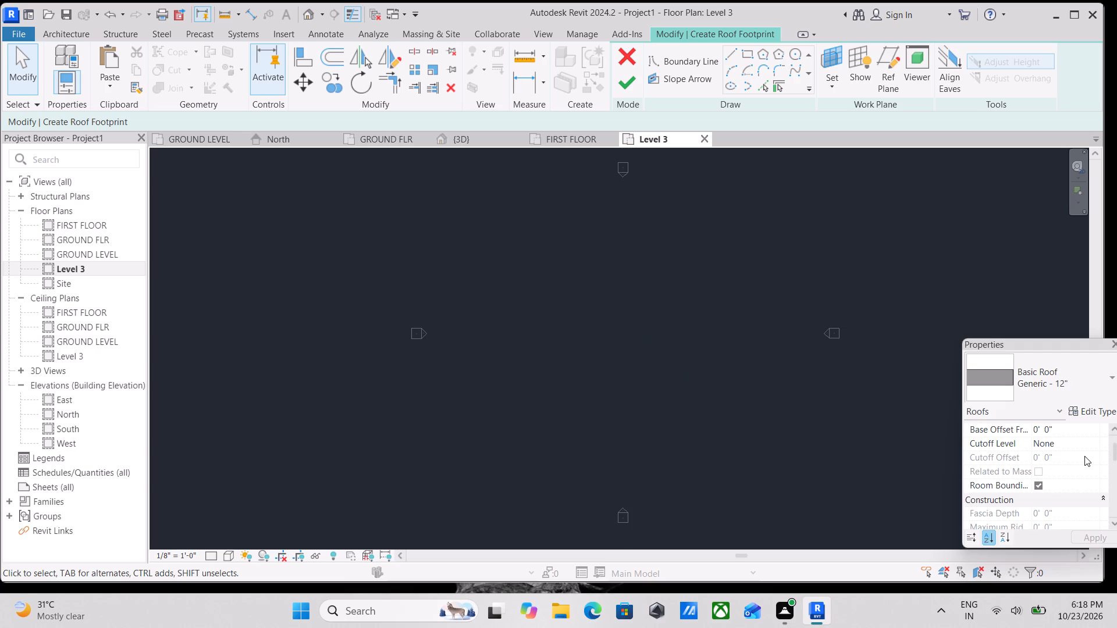
scroll(1084, 456, down, 7)
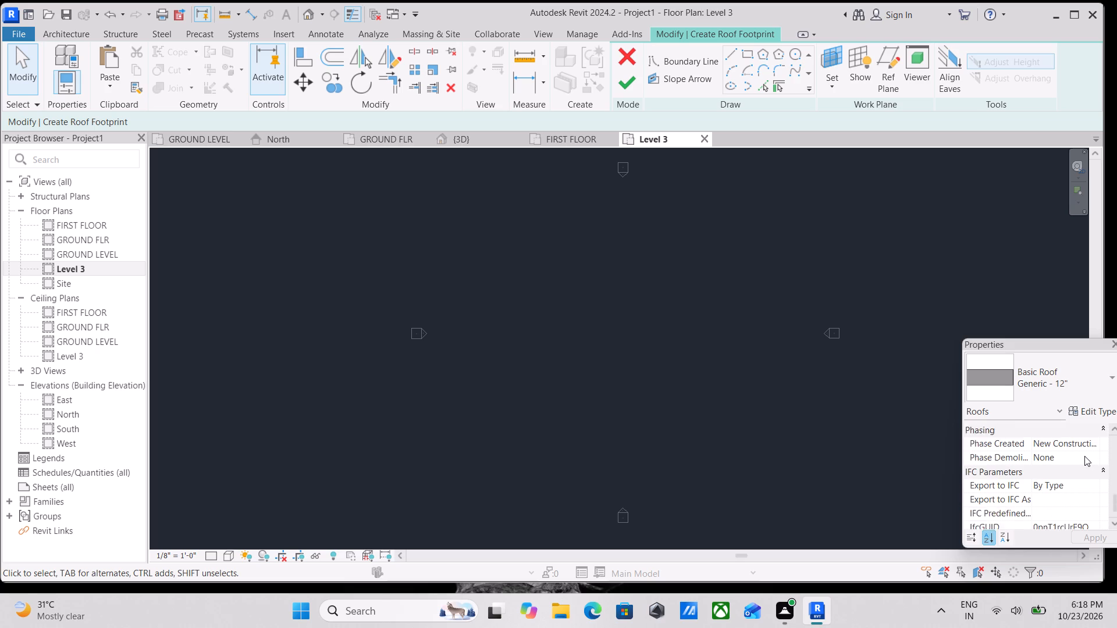
scroll(1084, 456, down, 6)
scroll(627, 327, down, 1)
middle_drag(626, 327, 444, 329)
scroll(426, 273, up, 3)
scroll(371, 301, down, 1)
middle_drag(371, 301, 499, 321)
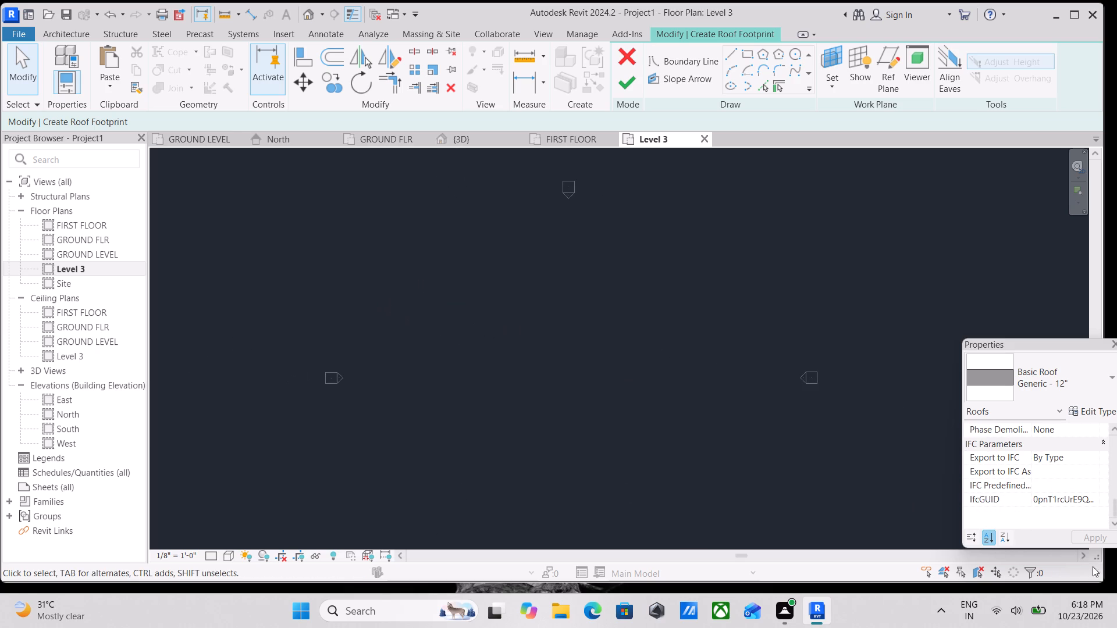
scroll(1080, 509, up, 6)
scroll(433, 333, down, 3)
scroll(1059, 488, up, 3)
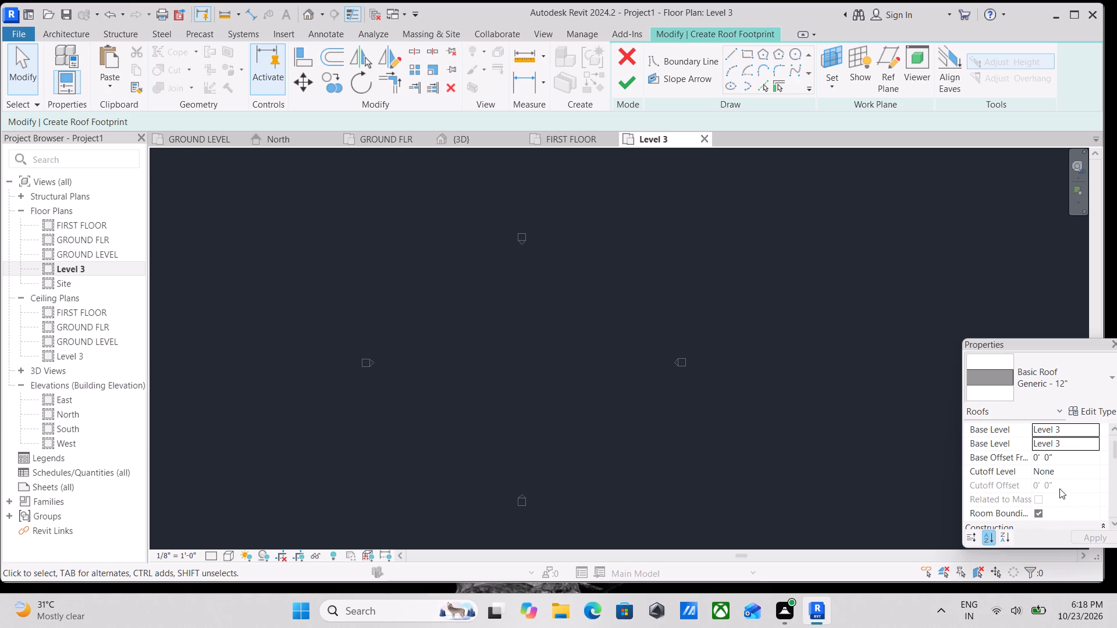
scroll(1059, 488, up, 2)
scroll(1061, 451, down, 1)
scroll(1061, 451, up, 4)
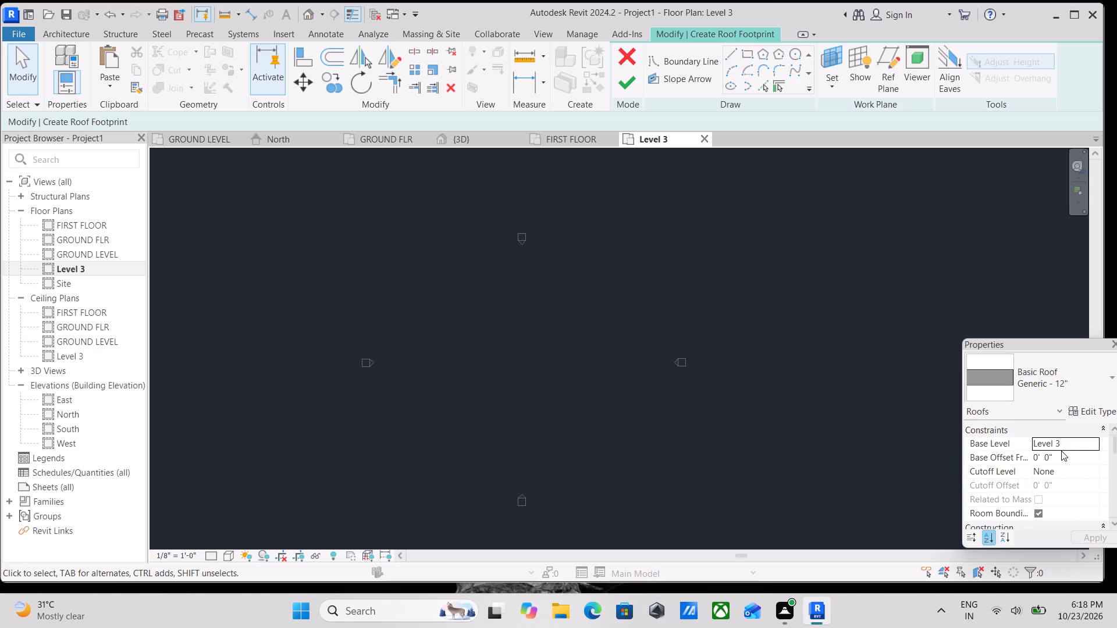
scroll(1061, 451, down, 6)
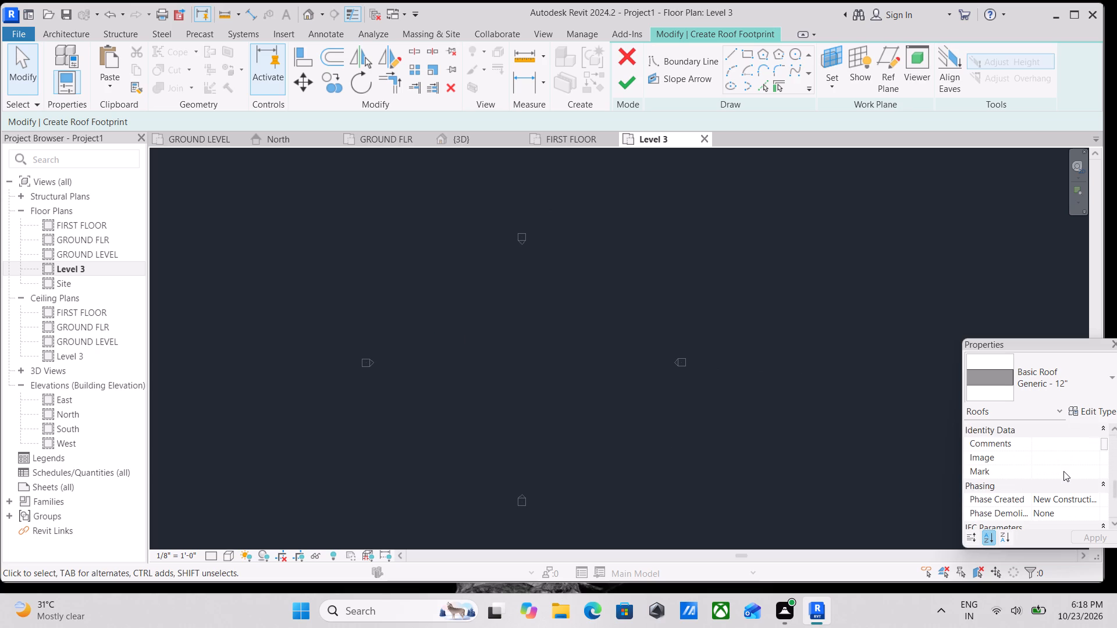
scroll(1063, 471, up, 3)
scroll(1063, 471, down, 8)
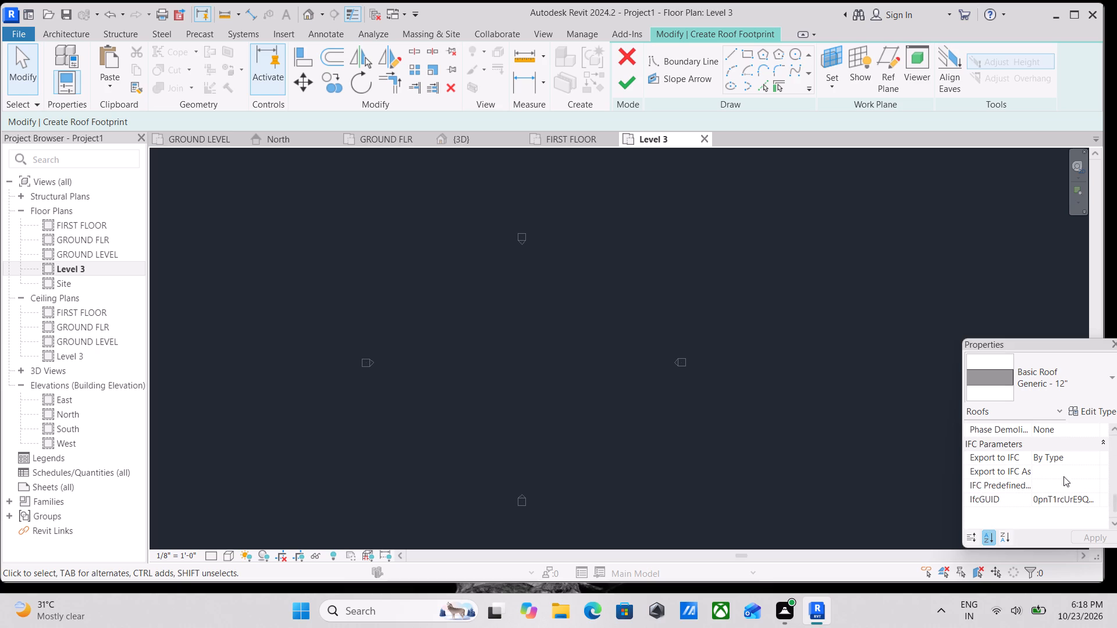
scroll(1063, 476, down, 6)
scroll(1065, 488, up, 5)
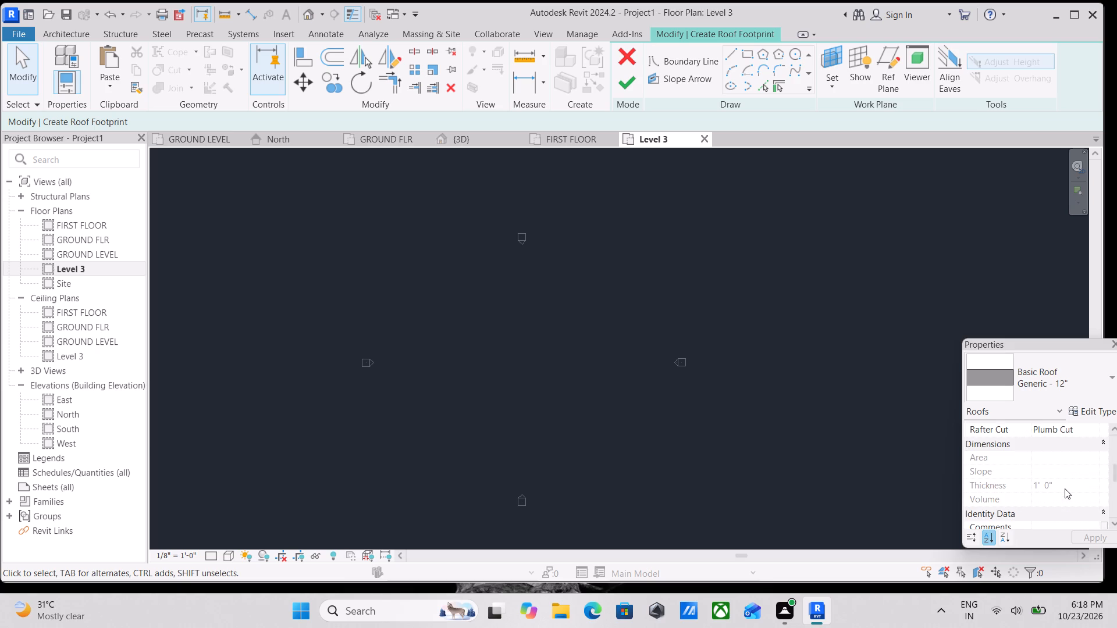
scroll(1065, 488, down, 8)
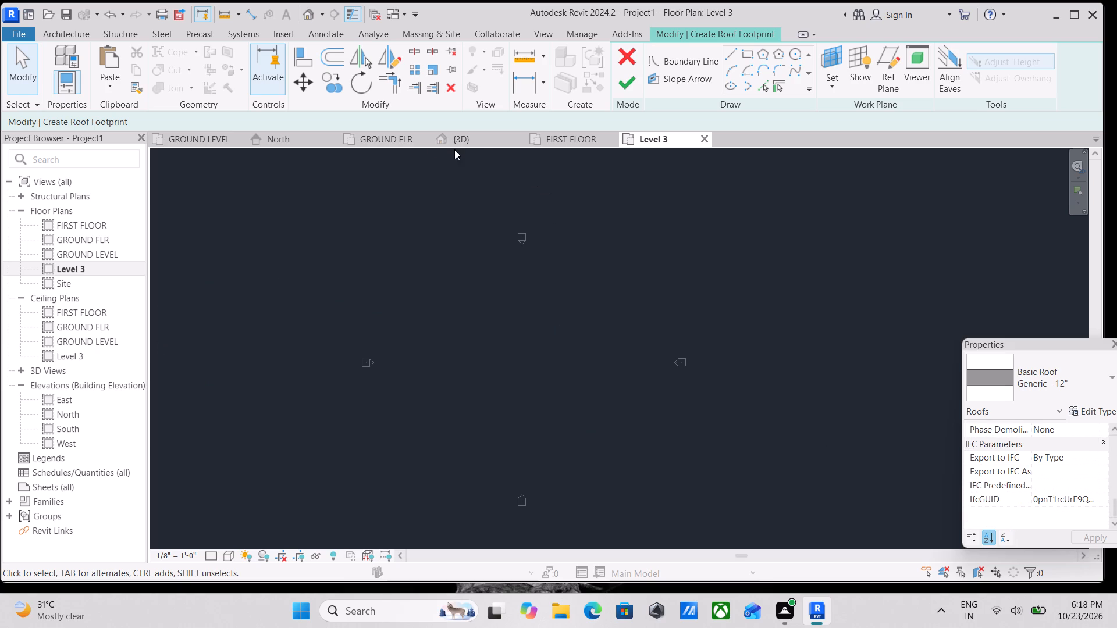
From the top of the 3D view, sketch a slope-defining rectangular roof boundary between opposite outer wall corners, about 36' 9" deep, and finish the roof.
click(458, 138)
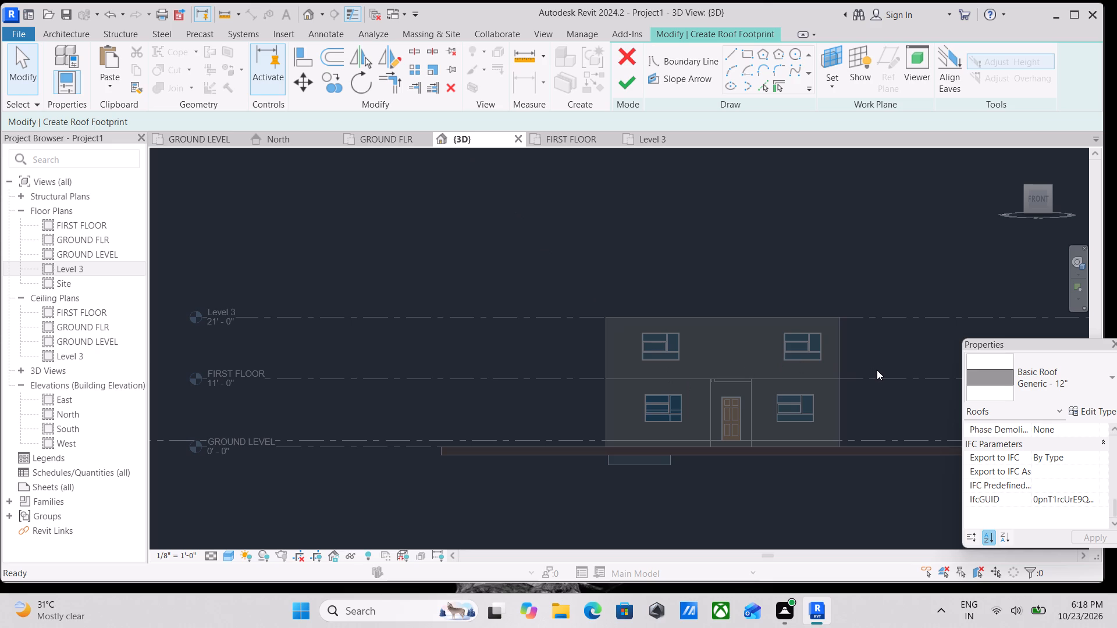
click(1051, 185)
click(1037, 190)
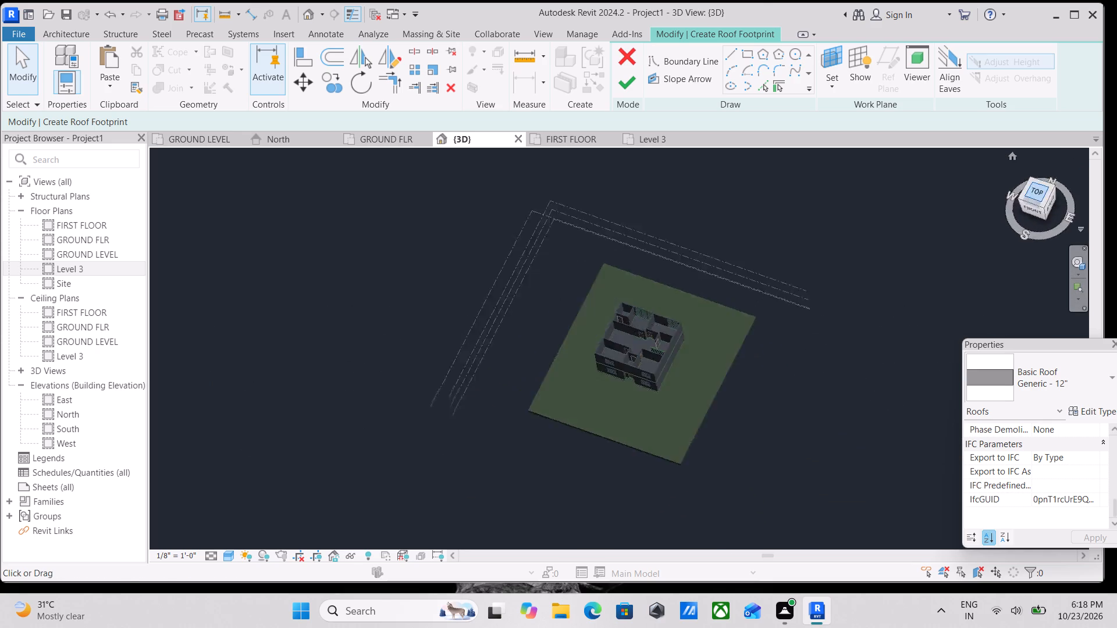
scroll(606, 308, up, 11)
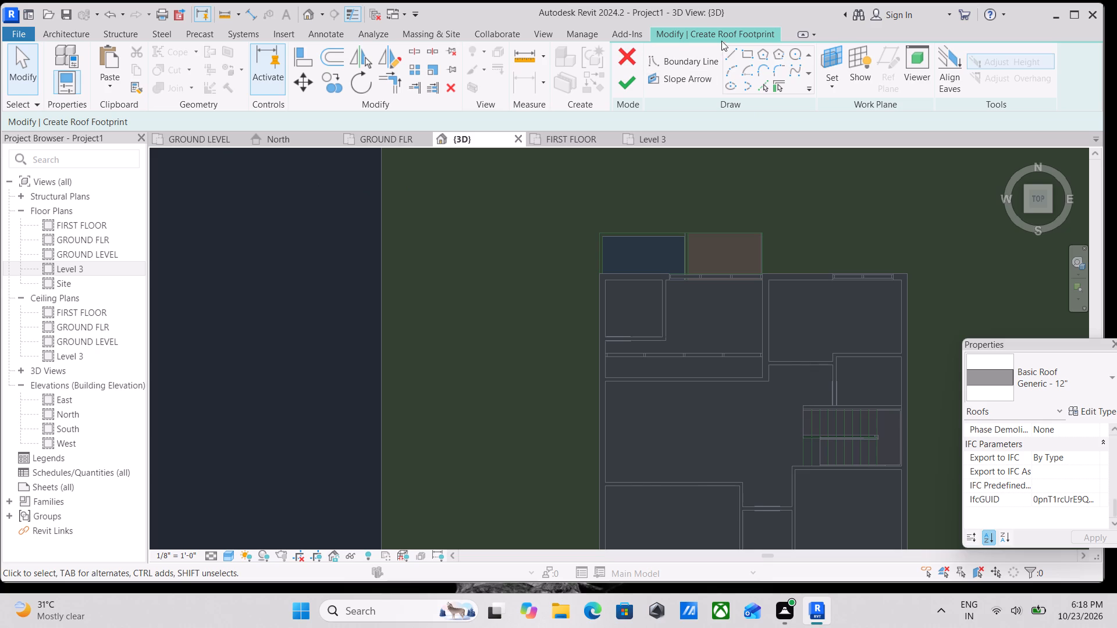
click(748, 52)
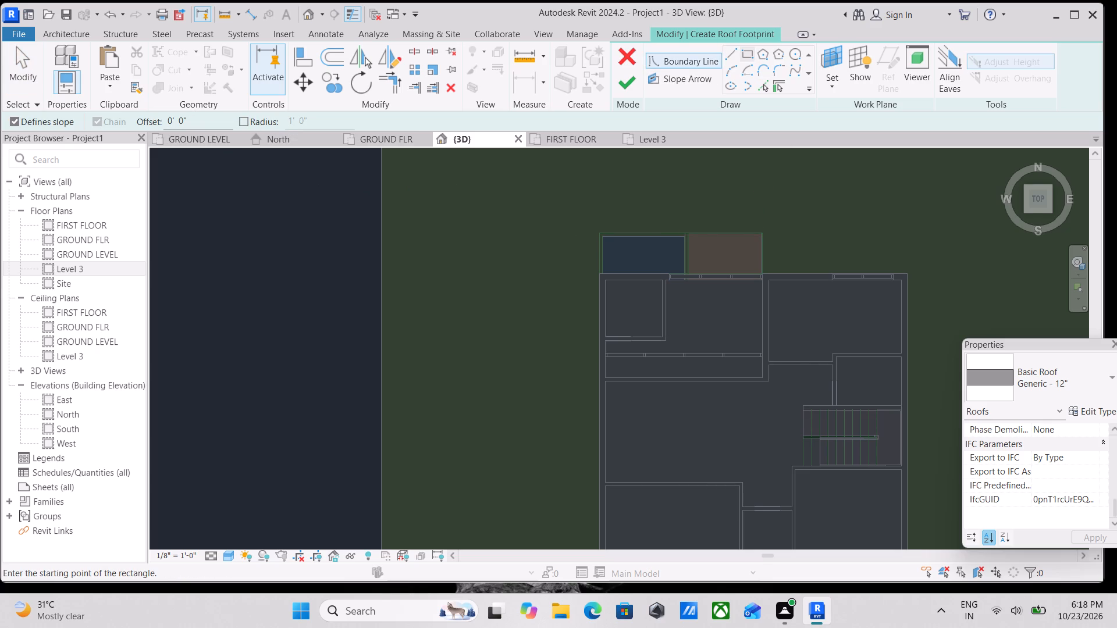
click(595, 278)
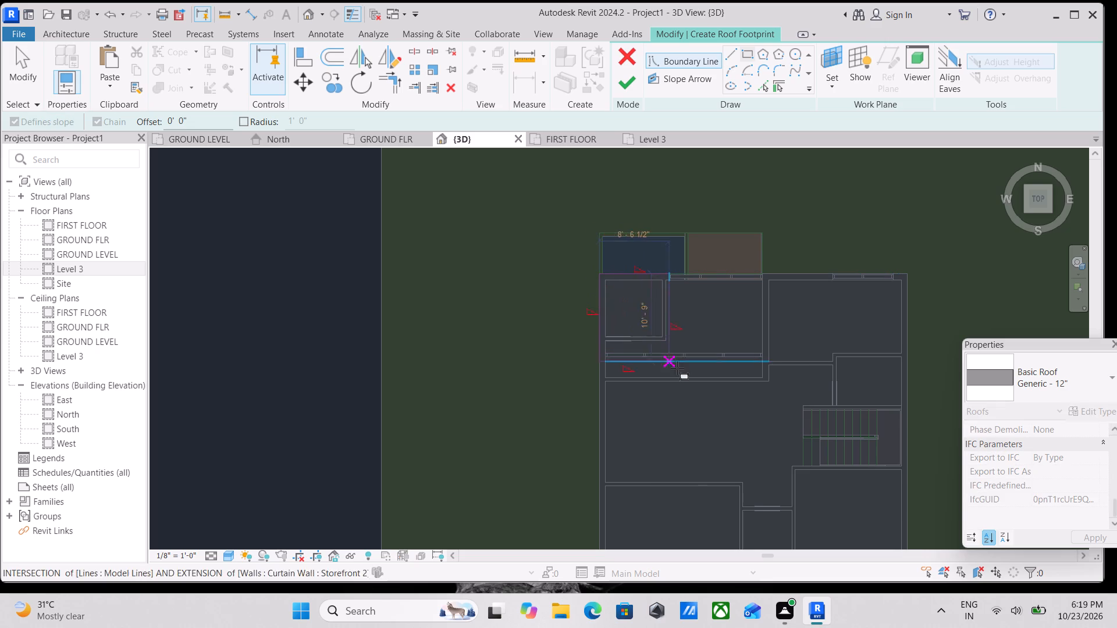
scroll(781, 386, down, 2)
middle_drag(781, 386, 770, 249)
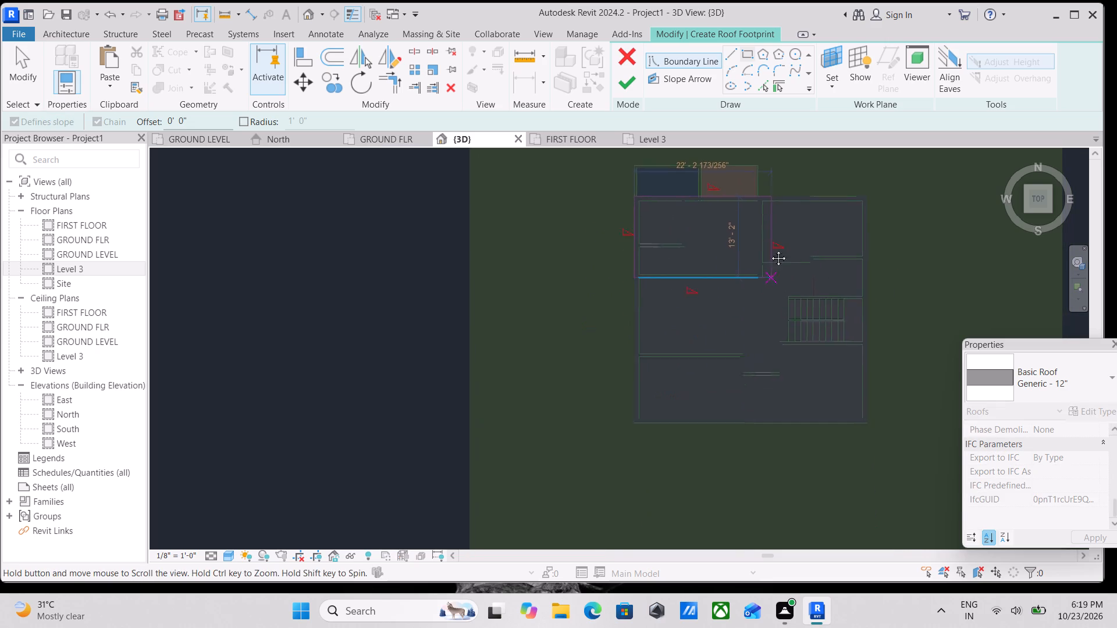
middle_drag(770, 249, 770, 223)
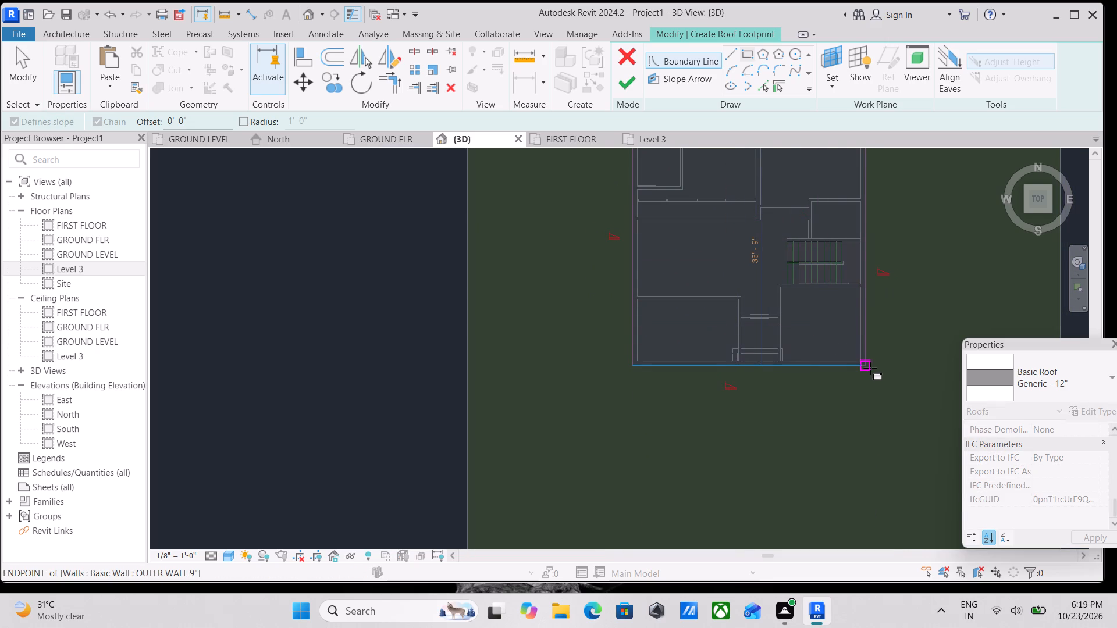
click(870, 368)
click(629, 85)
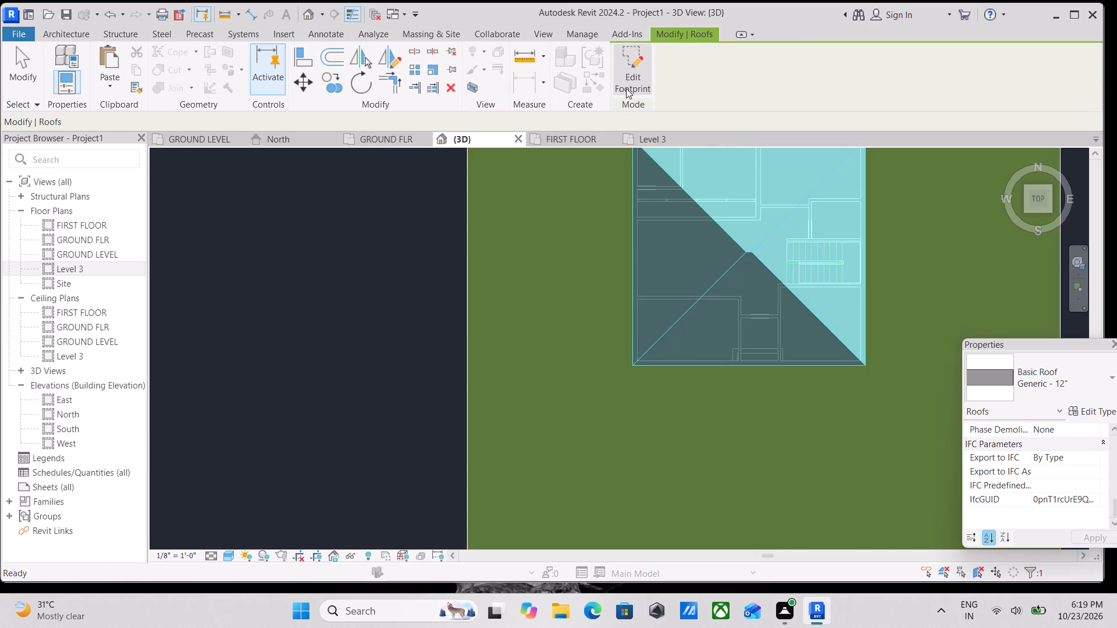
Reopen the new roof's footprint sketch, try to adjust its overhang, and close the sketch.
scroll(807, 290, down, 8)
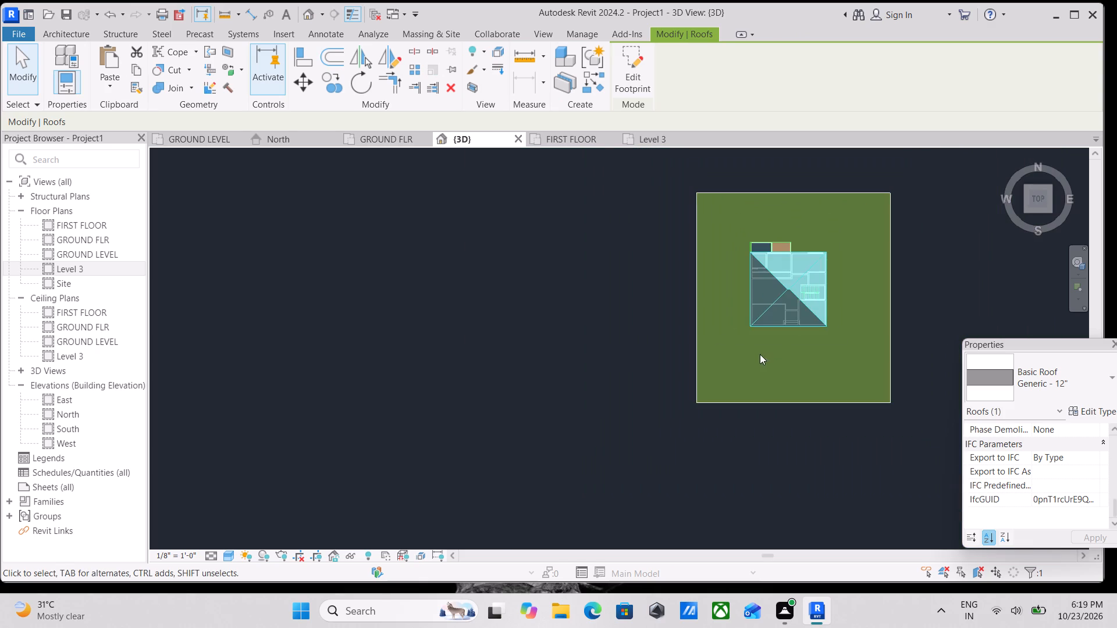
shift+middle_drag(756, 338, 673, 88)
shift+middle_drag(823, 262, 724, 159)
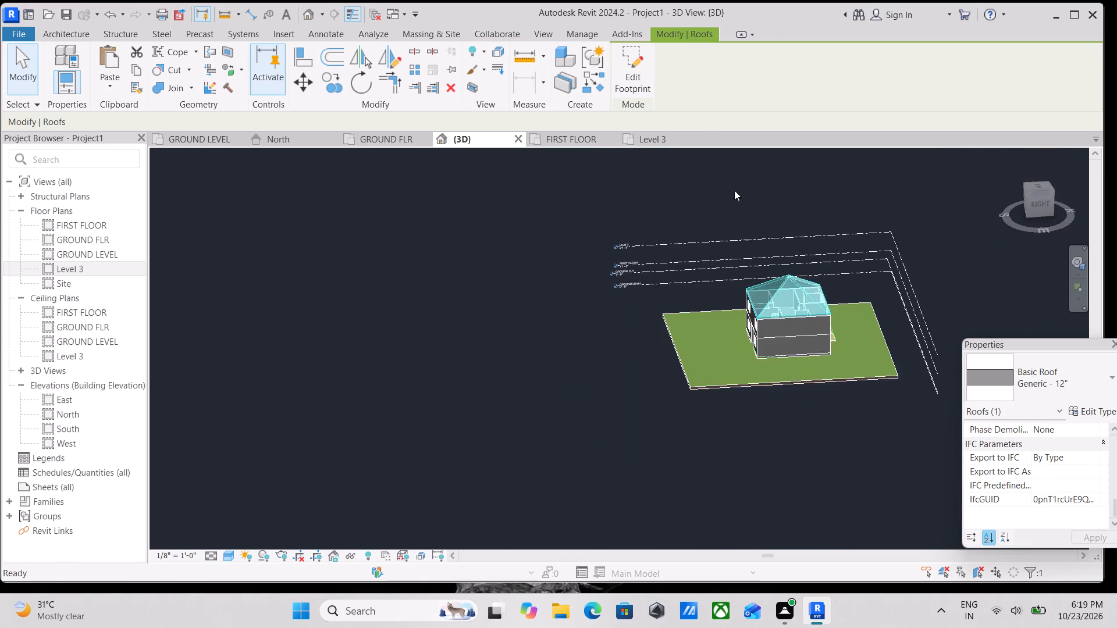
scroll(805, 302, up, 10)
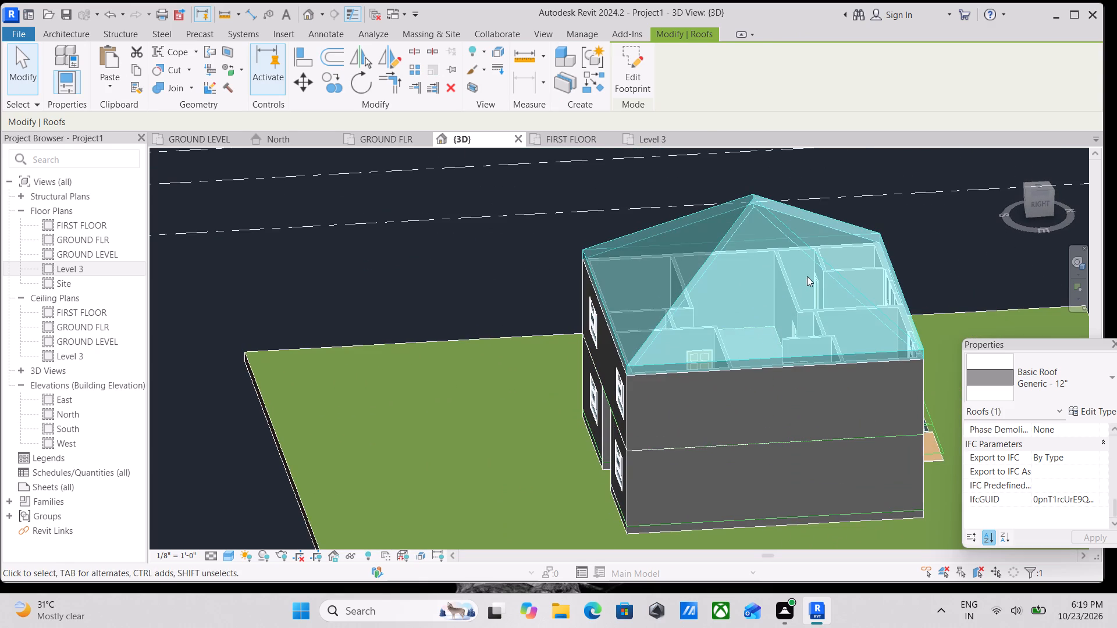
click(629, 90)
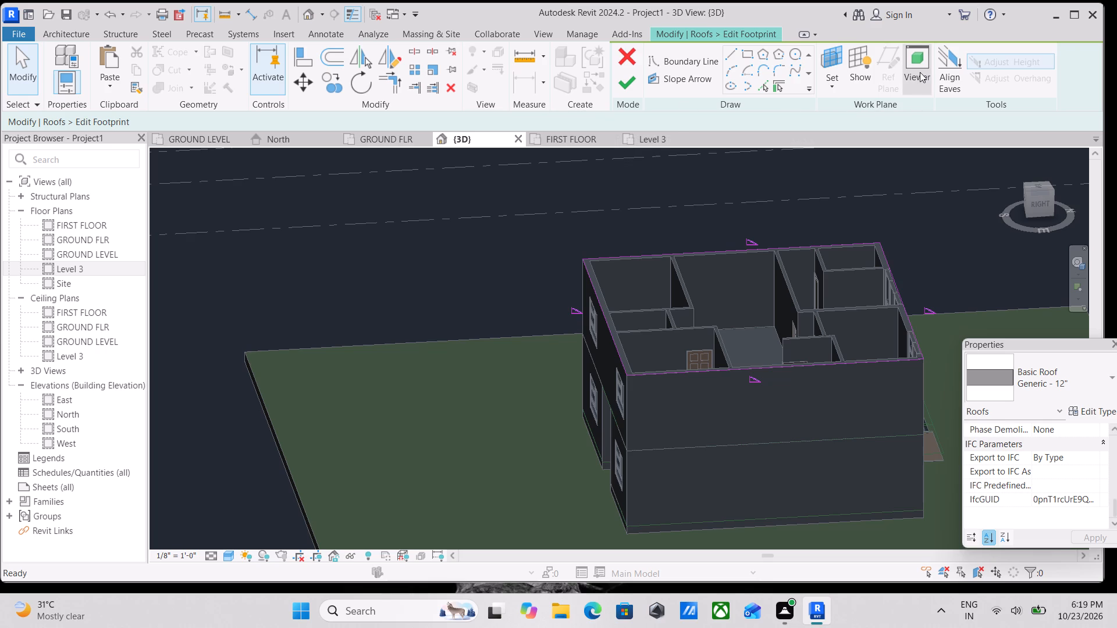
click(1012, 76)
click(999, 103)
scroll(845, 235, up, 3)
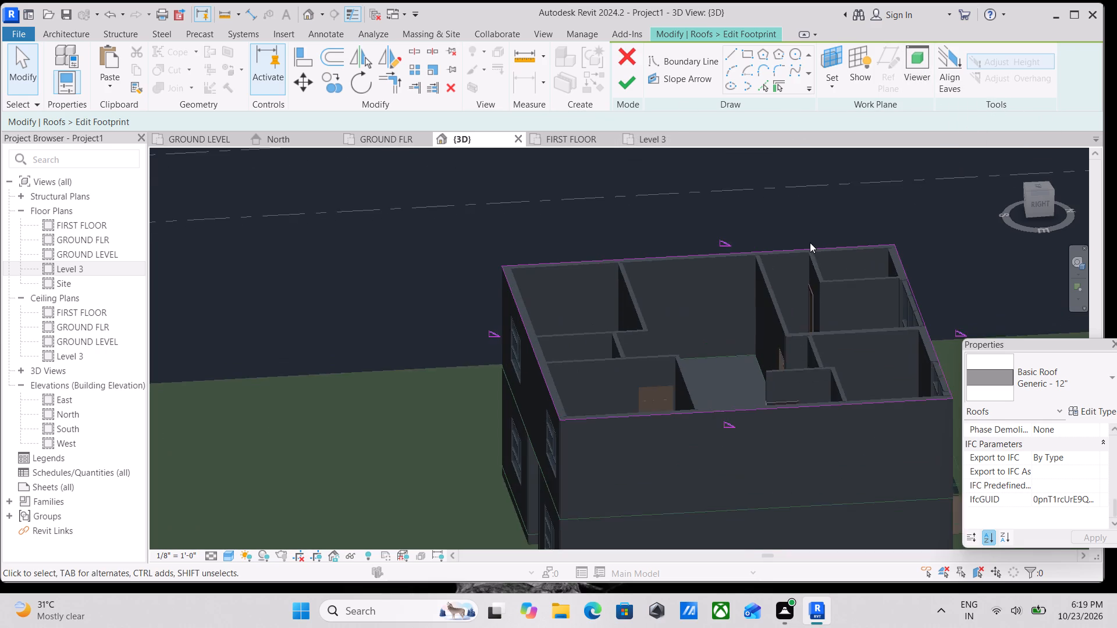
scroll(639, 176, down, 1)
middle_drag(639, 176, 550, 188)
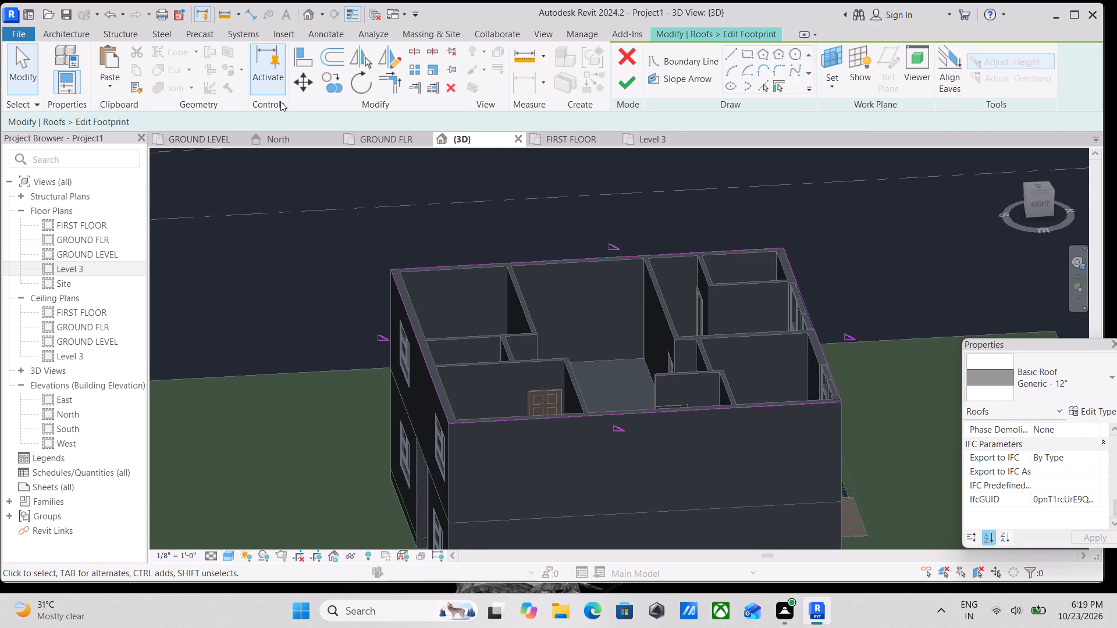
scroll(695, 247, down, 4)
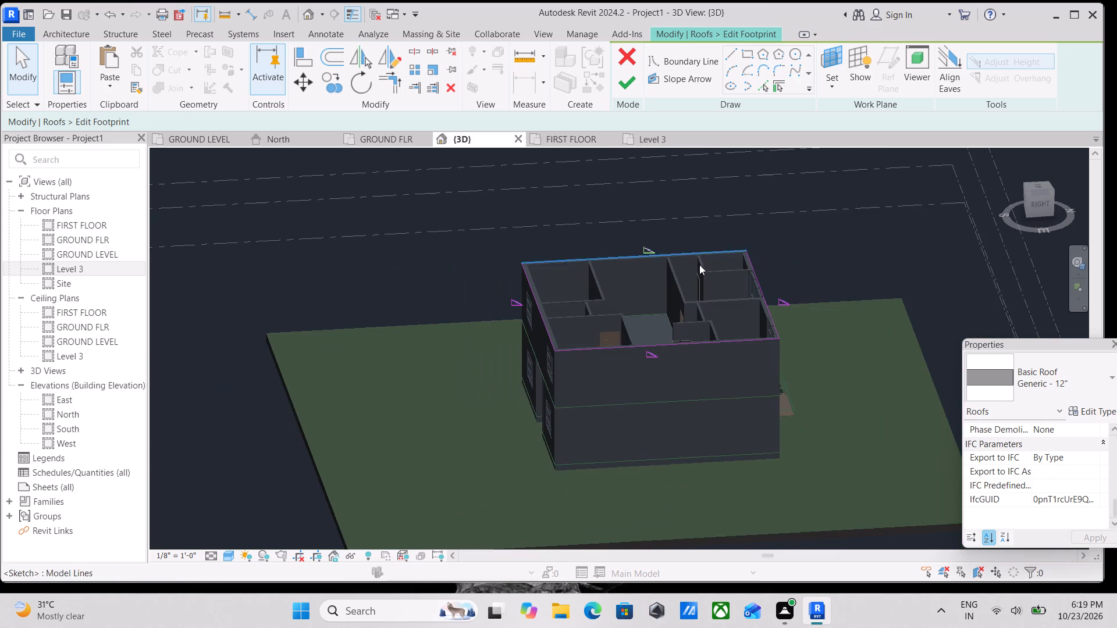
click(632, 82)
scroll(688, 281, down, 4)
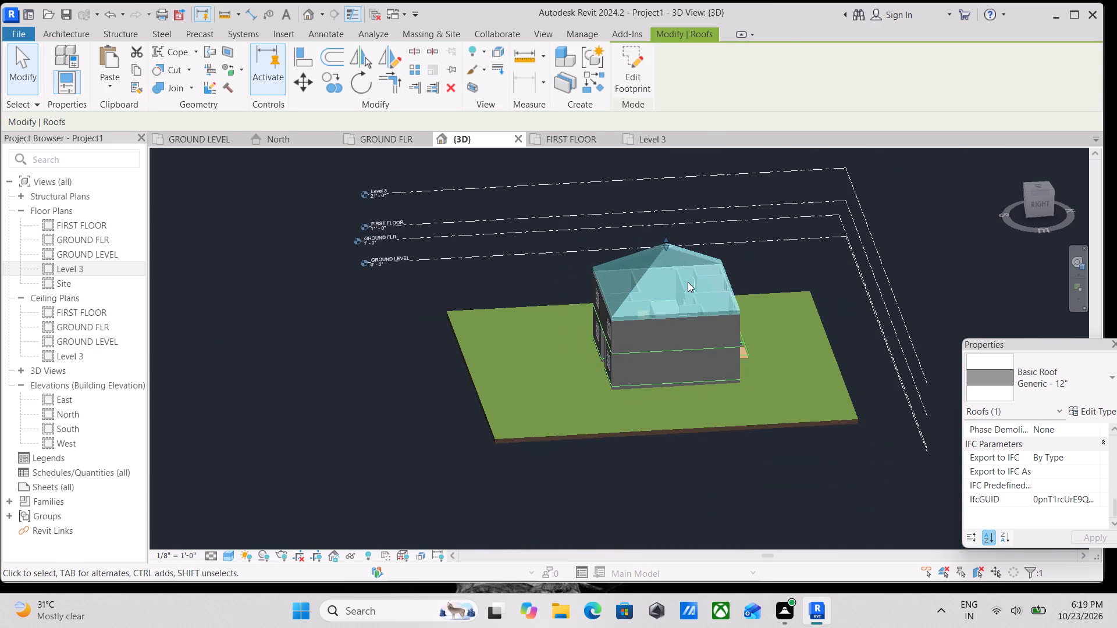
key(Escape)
Examine the hip roof on the house in 3D from the rear and side.
scroll(660, 340, down, 3)
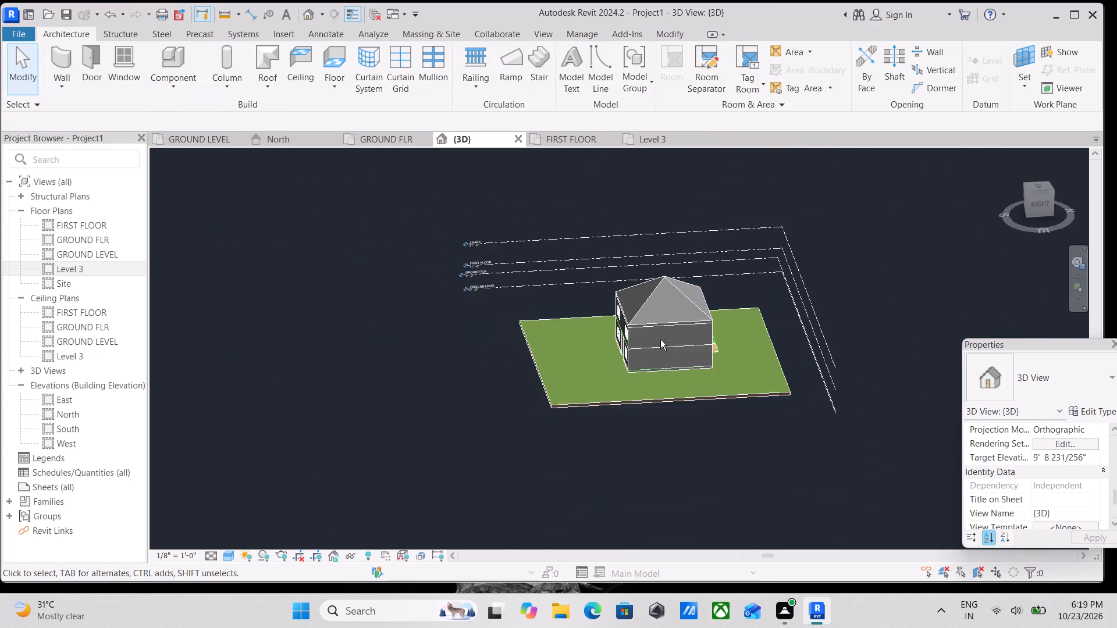
shift+middle_drag(660, 340, 884, 289)
shift+middle_drag(725, 314, 919, 326)
middle_drag(485, 322, 670, 356)
shift+middle_drag(700, 367, 748, 428)
scroll(848, 348, up, 6)
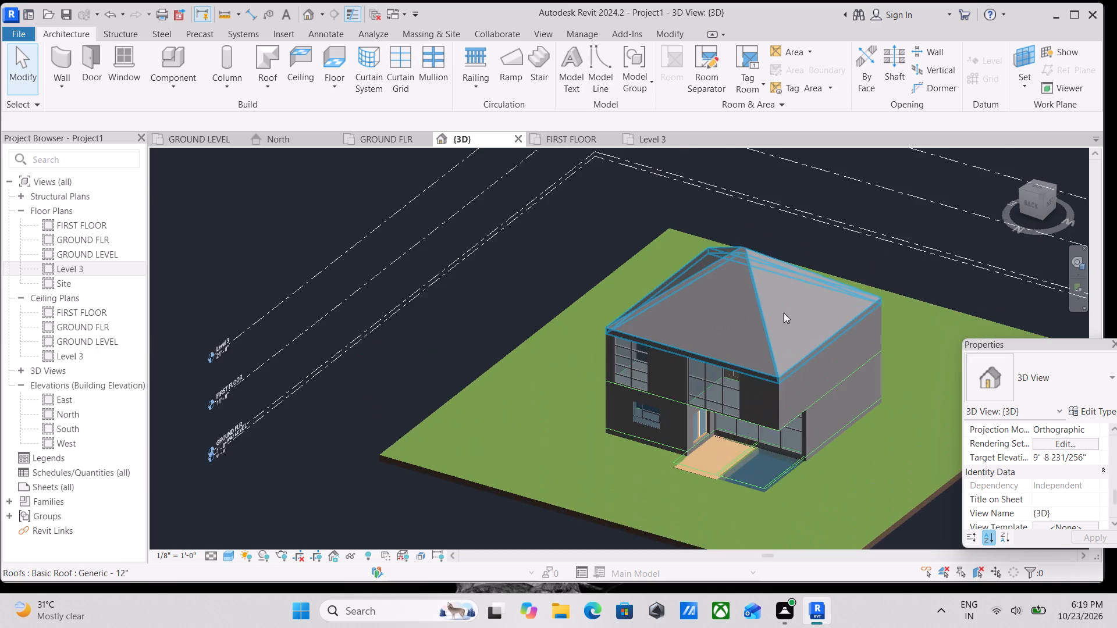
Delete the existing hip roof from the house.
scroll(784, 313, up, 3)
click(723, 221)
scroll(761, 397, up, 2)
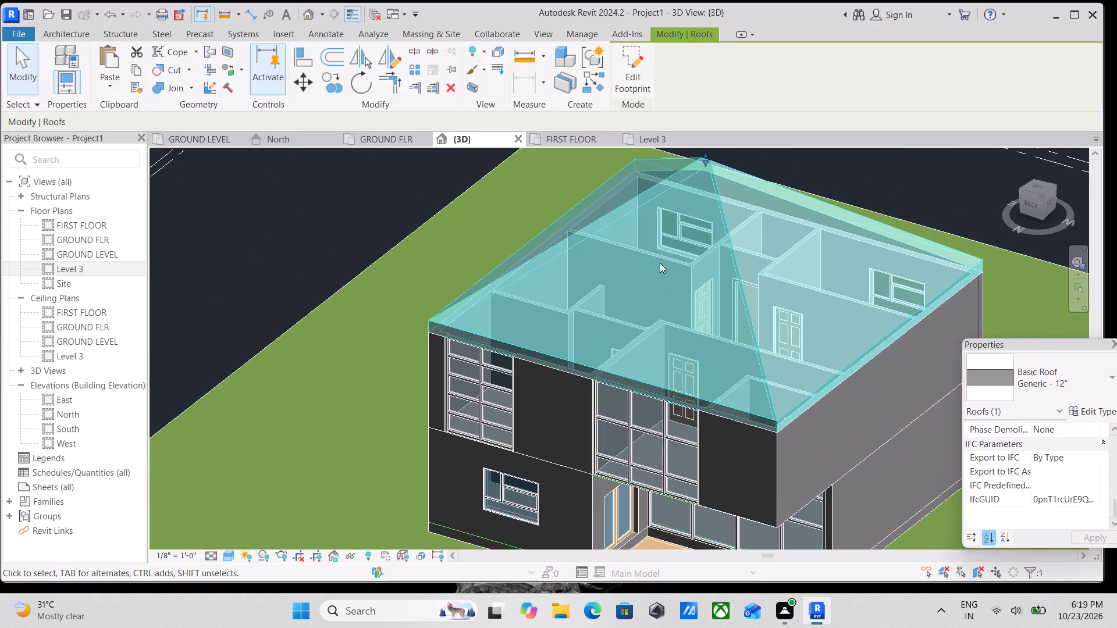
scroll(641, 294, down, 2)
scroll(692, 187, up, 2)
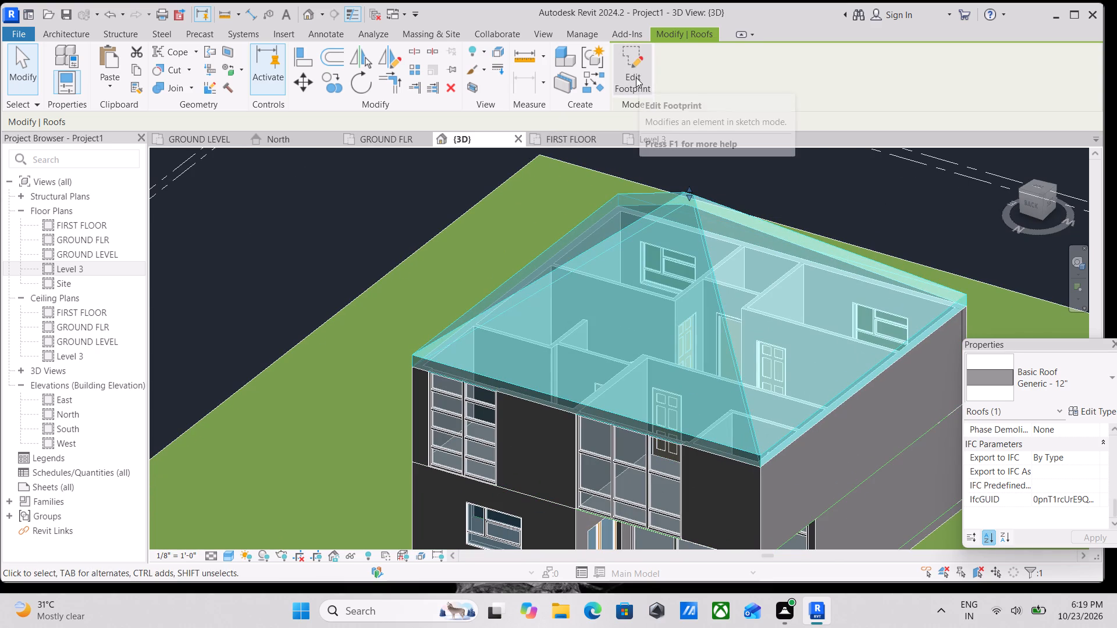
right_click(640, 270)
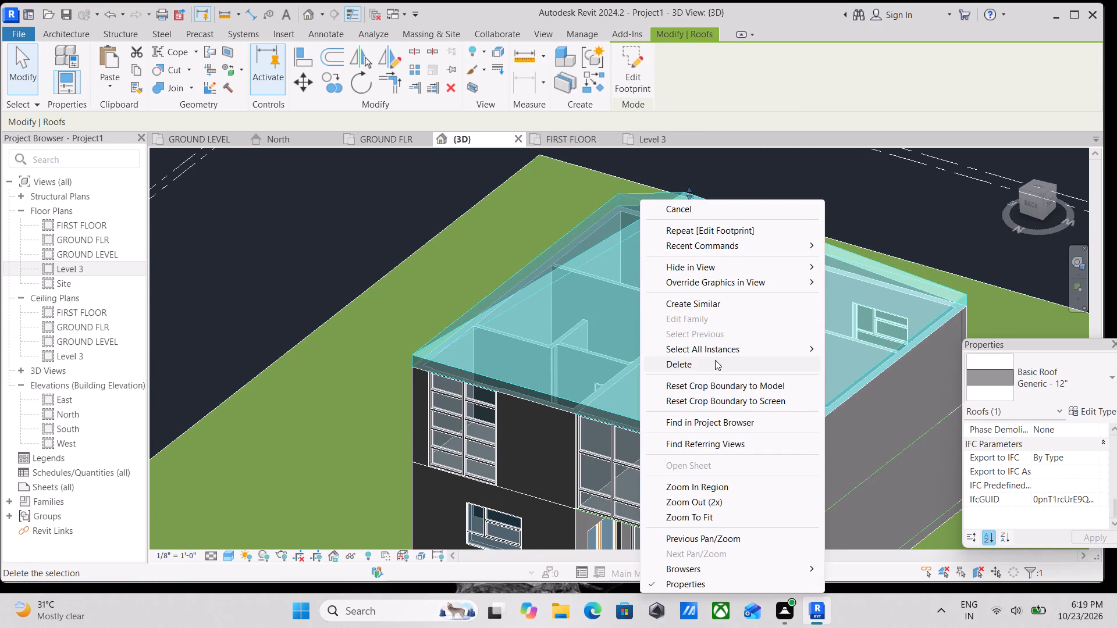
click(709, 365)
scroll(709, 298, down, 3)
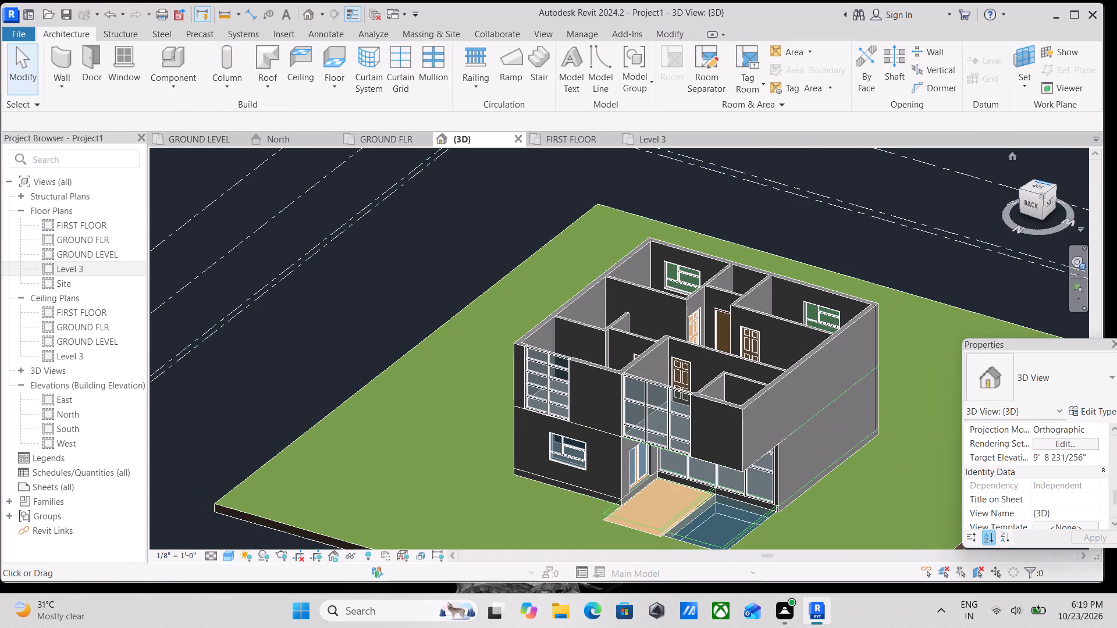
From the top of the 3D view, start a new footprint roof on Level 3 and set its overhang to 2'.
click(1038, 185)
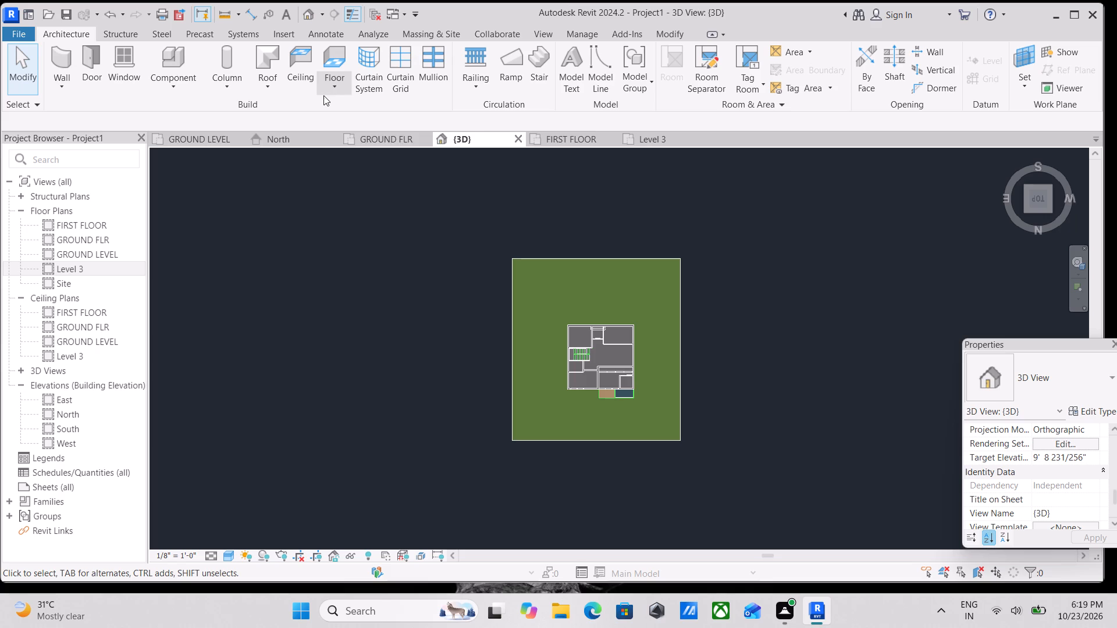
click(270, 83)
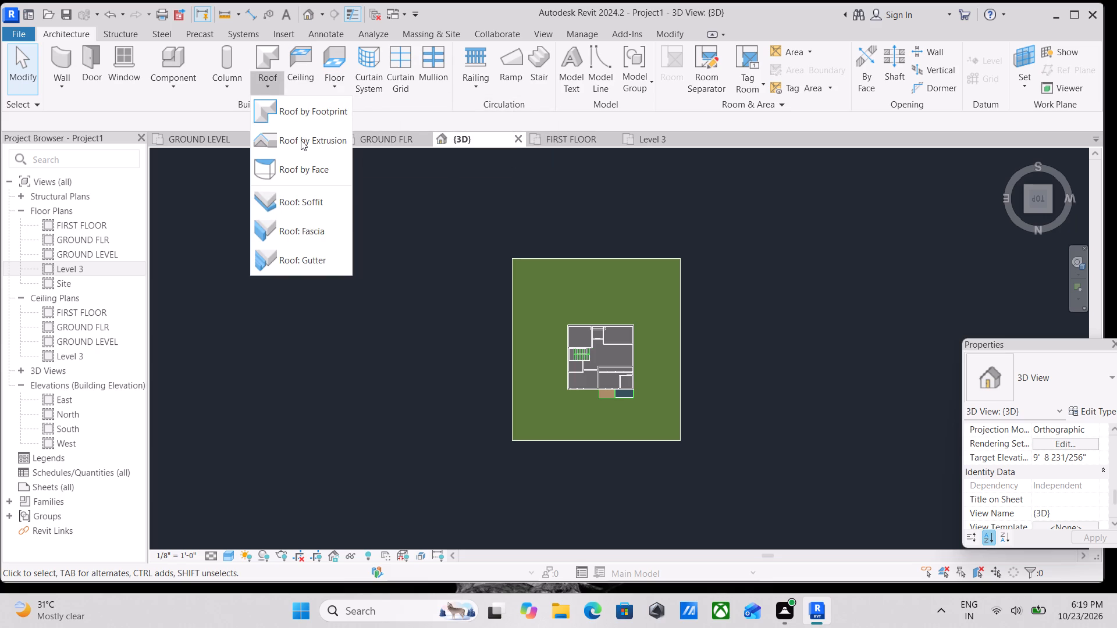
click(311, 112)
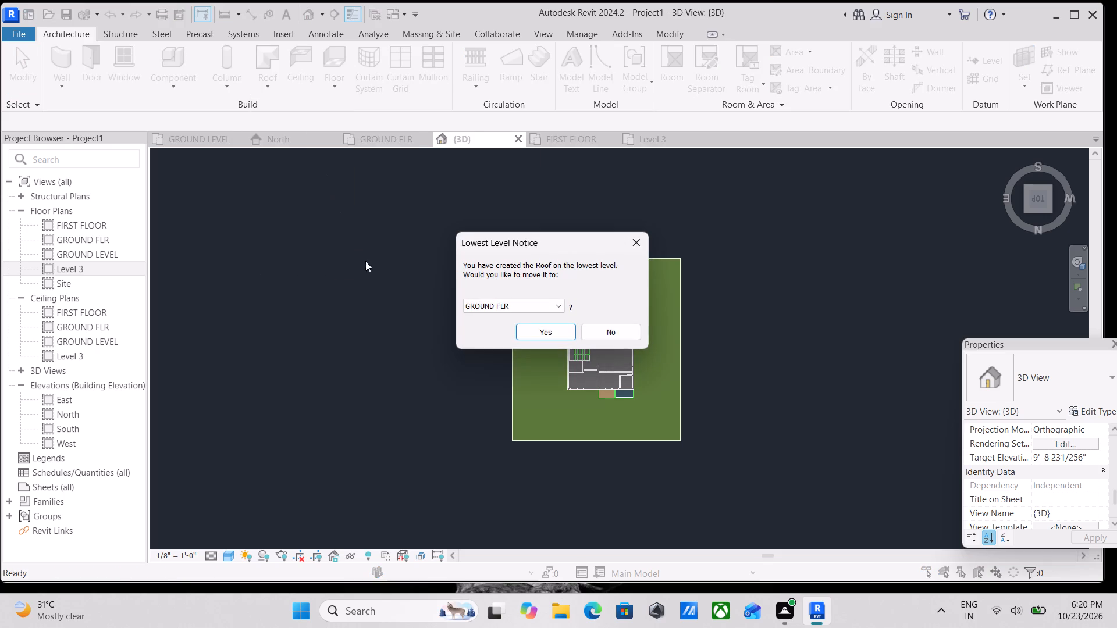
click(505, 305)
click(503, 341)
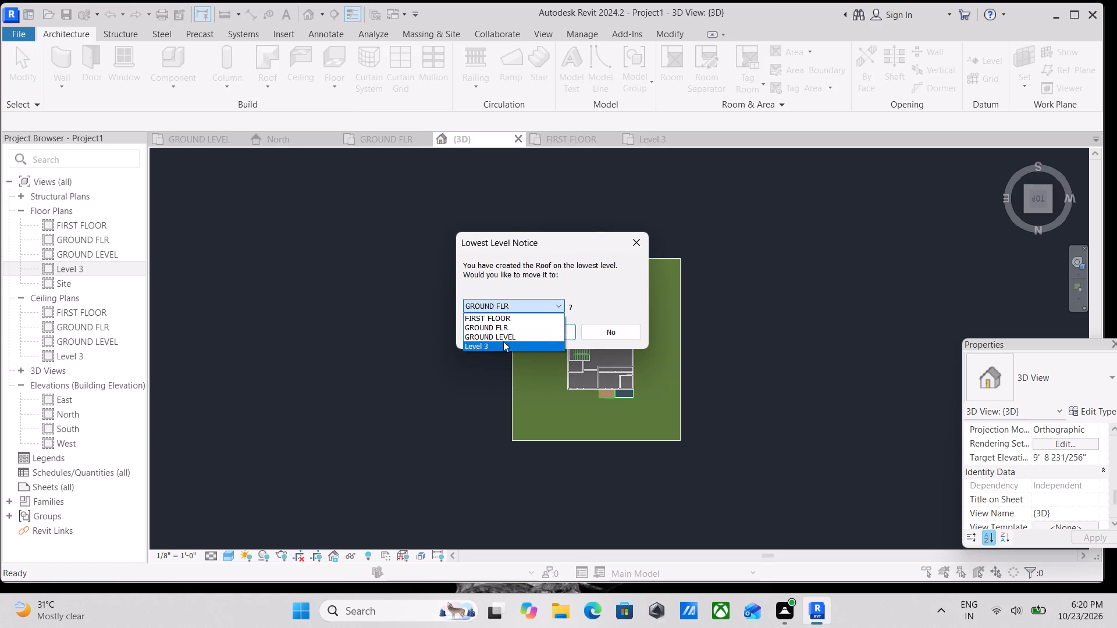
click(522, 327)
scroll(618, 336, up, 2)
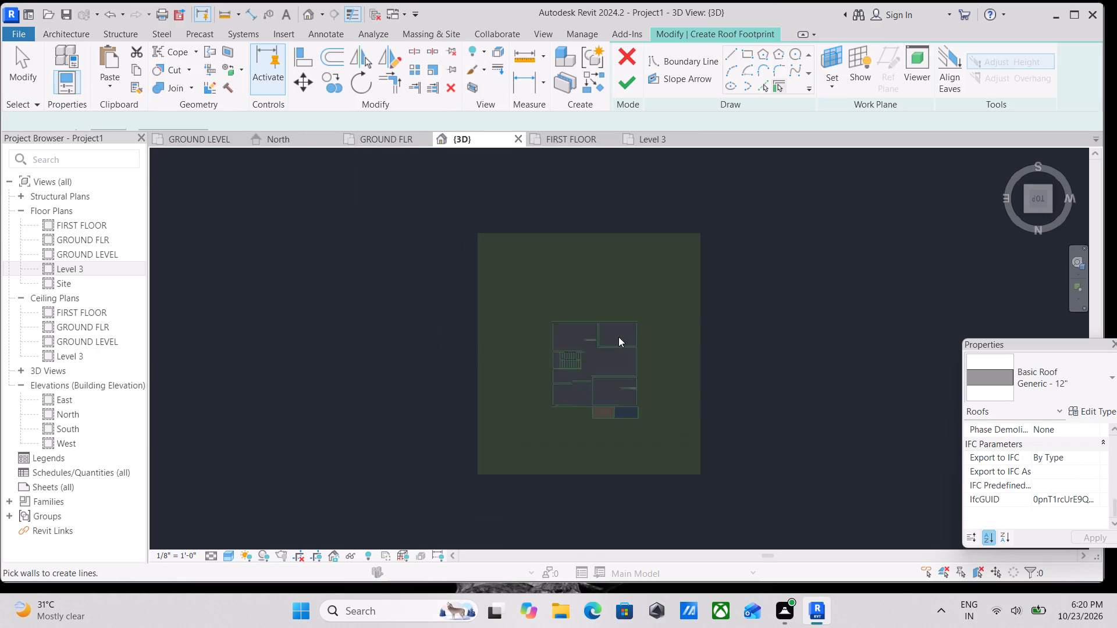
scroll(618, 337, up, 5)
drag(179, 123, 72, 124)
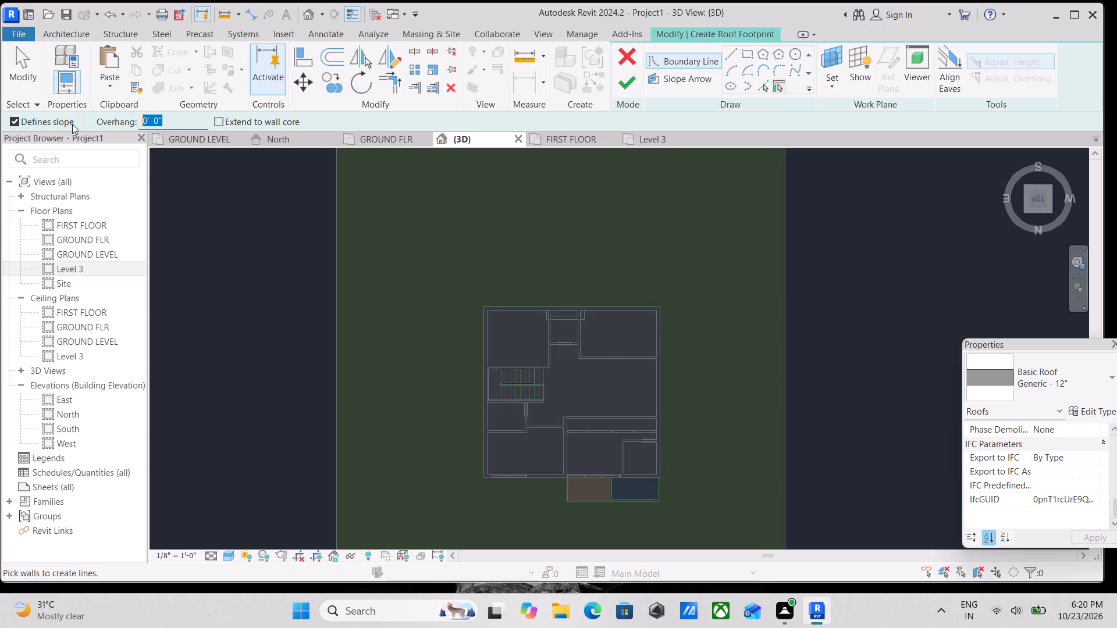
key(2)
key(apostrophe)
Sketch a slope-defining rectangular roof boundary between opposite outer corners of the house walls and finish the roof.
click(749, 53)
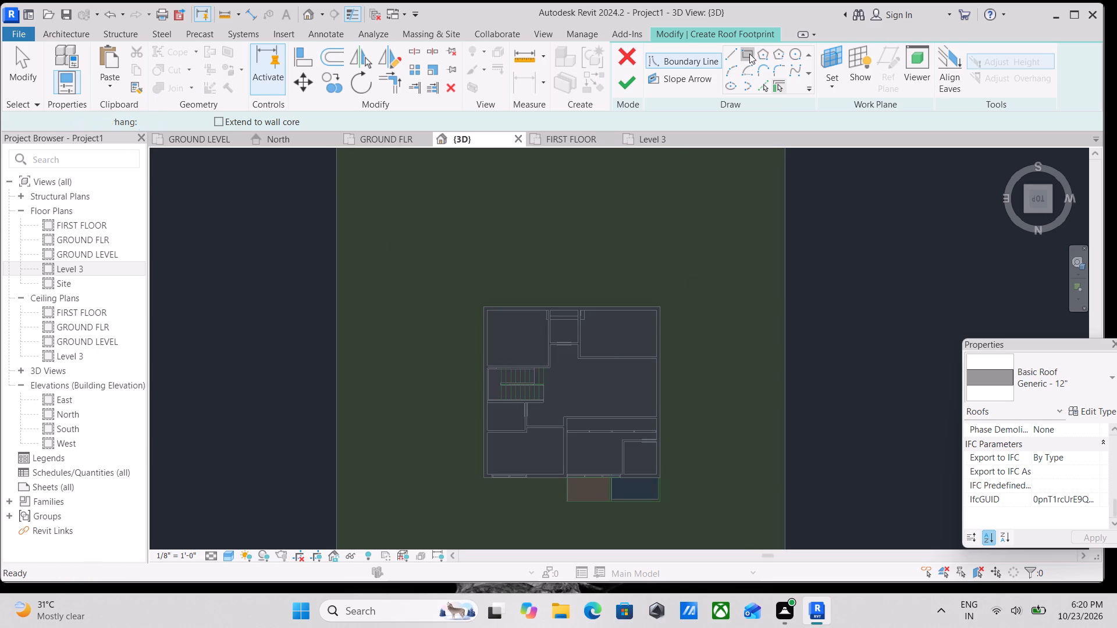
scroll(473, 332, up, 5)
click(490, 290)
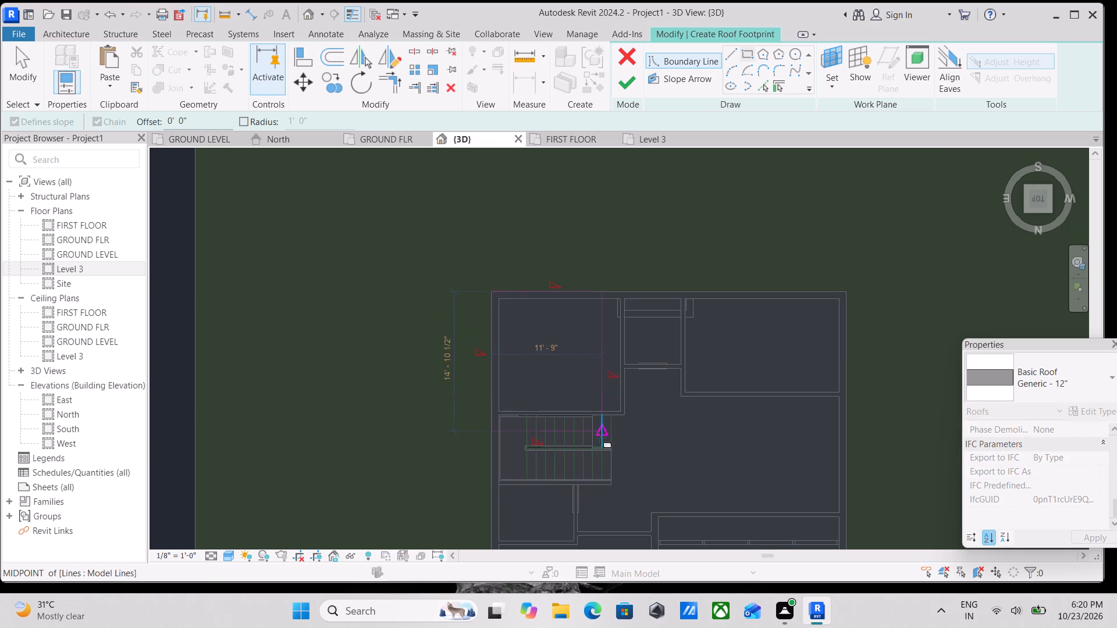
middle_drag(581, 400, 442, 146)
click(709, 383)
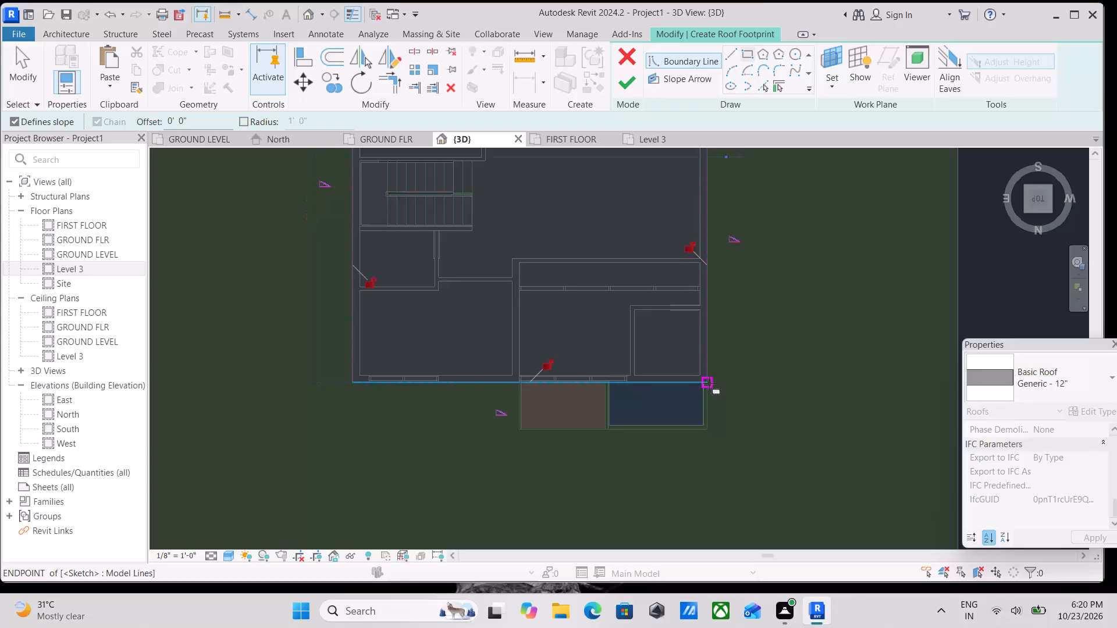
scroll(740, 326, down, 2)
middle_drag(718, 418, 711, 477)
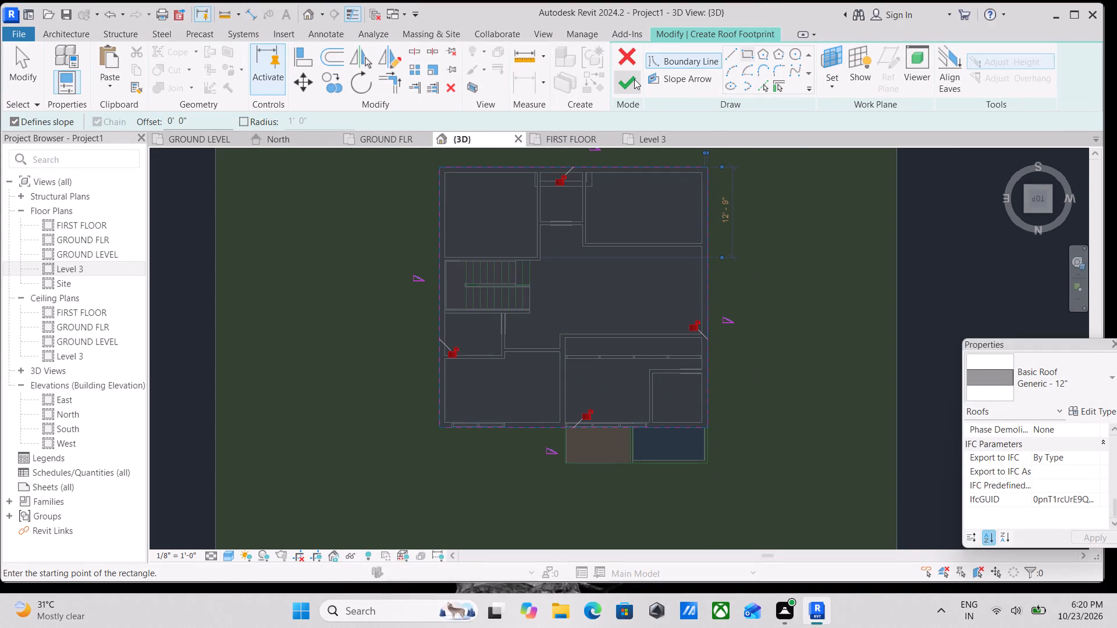
click(634, 79)
Examine the new roof and its eaves against the walls in 3D, from low side angles and from above.
scroll(677, 220, down, 5)
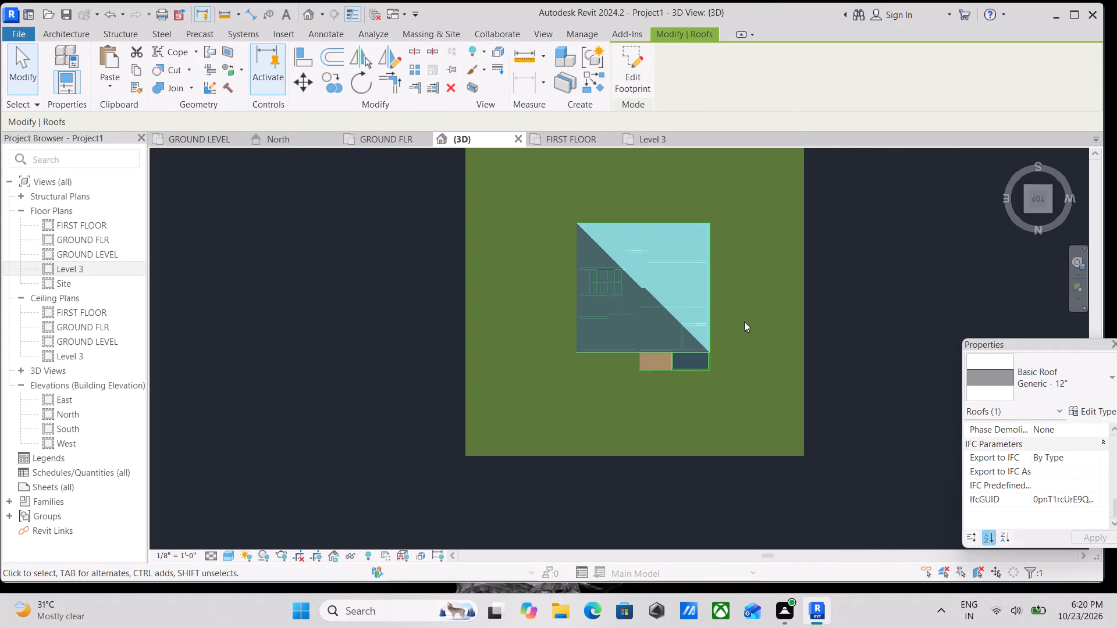
scroll(753, 249, down, 3)
shift+middle_drag(737, 313, 745, 0)
shift+middle_drag(716, 306, 582, 119)
scroll(684, 248, up, 4)
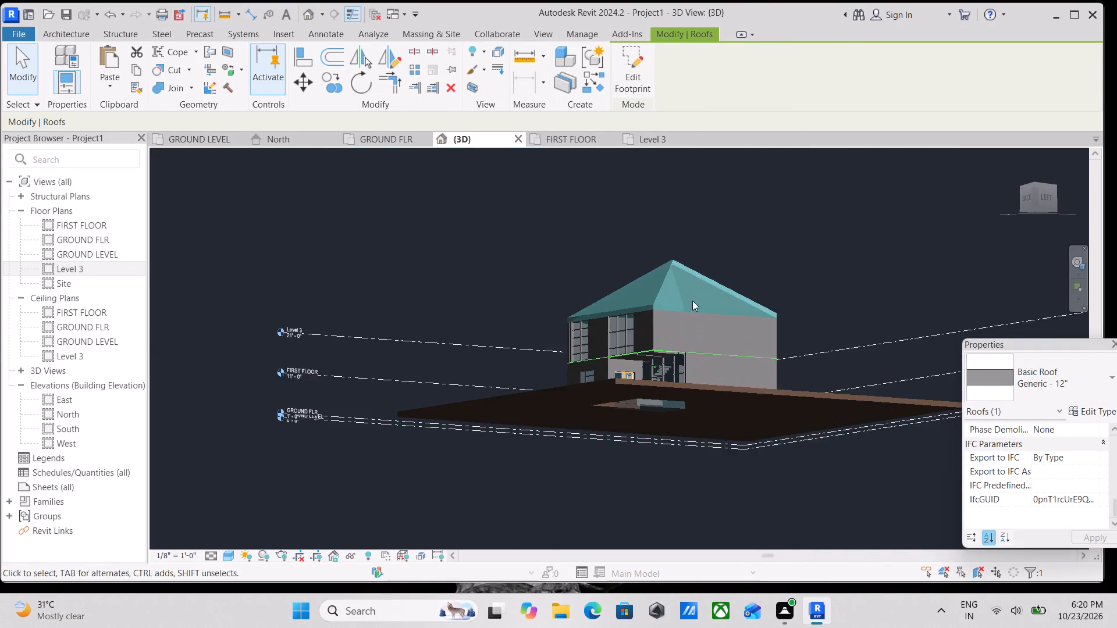
scroll(692, 301, up, 7)
scroll(629, 286, up, 4)
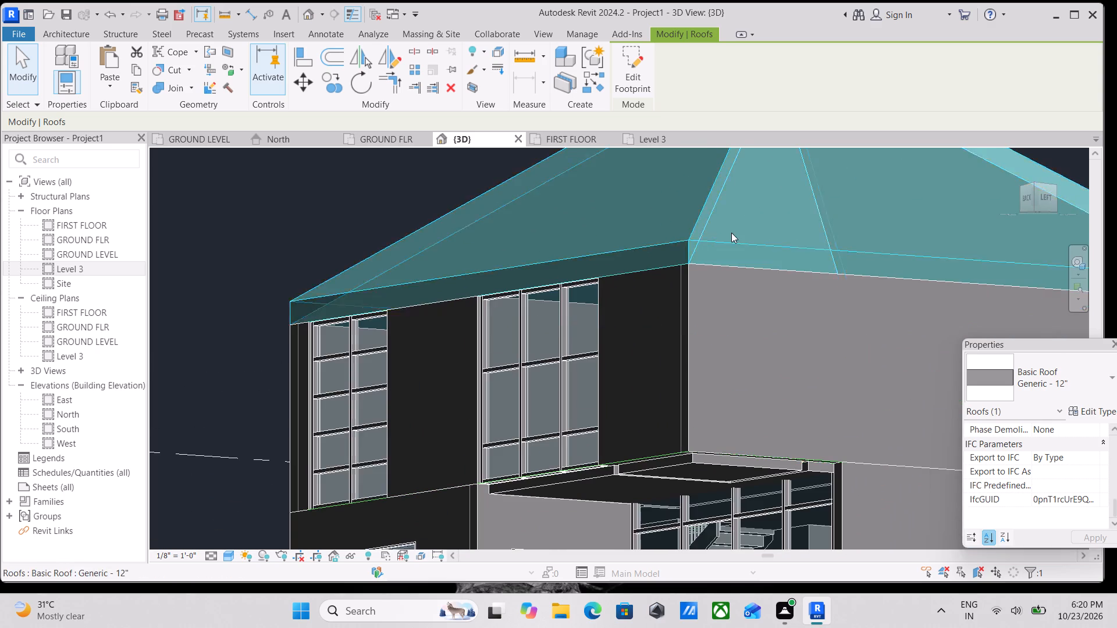
scroll(731, 233, down, 10)
scroll(706, 272, down, 1)
middle_drag(706, 272, 706, 286)
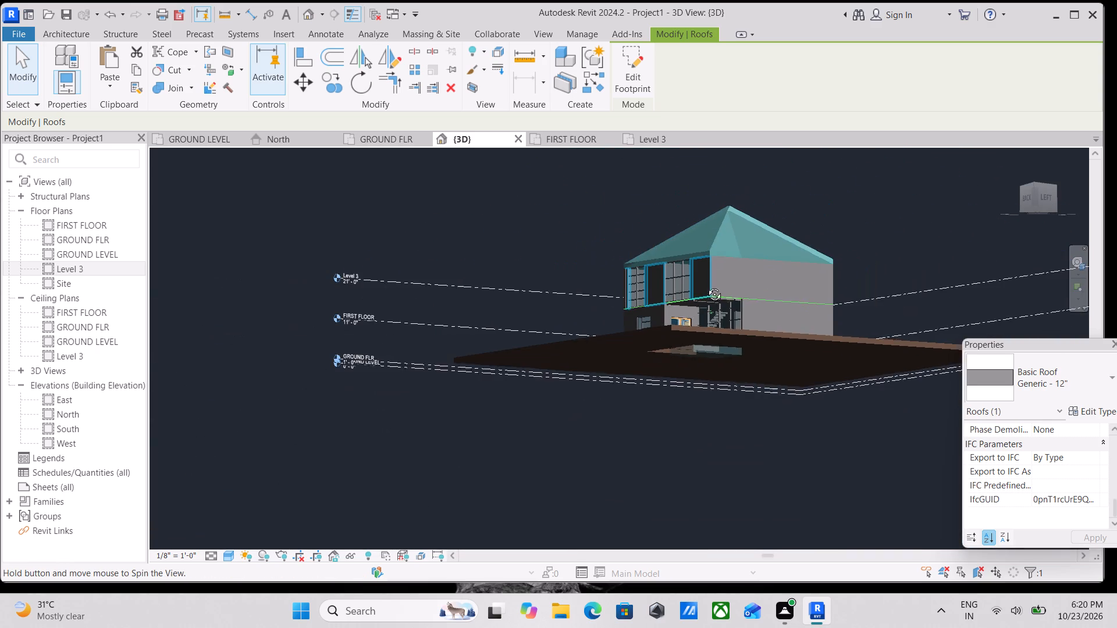
middle_drag(706, 286, 908, 543)
scroll(762, 281, up, 2)
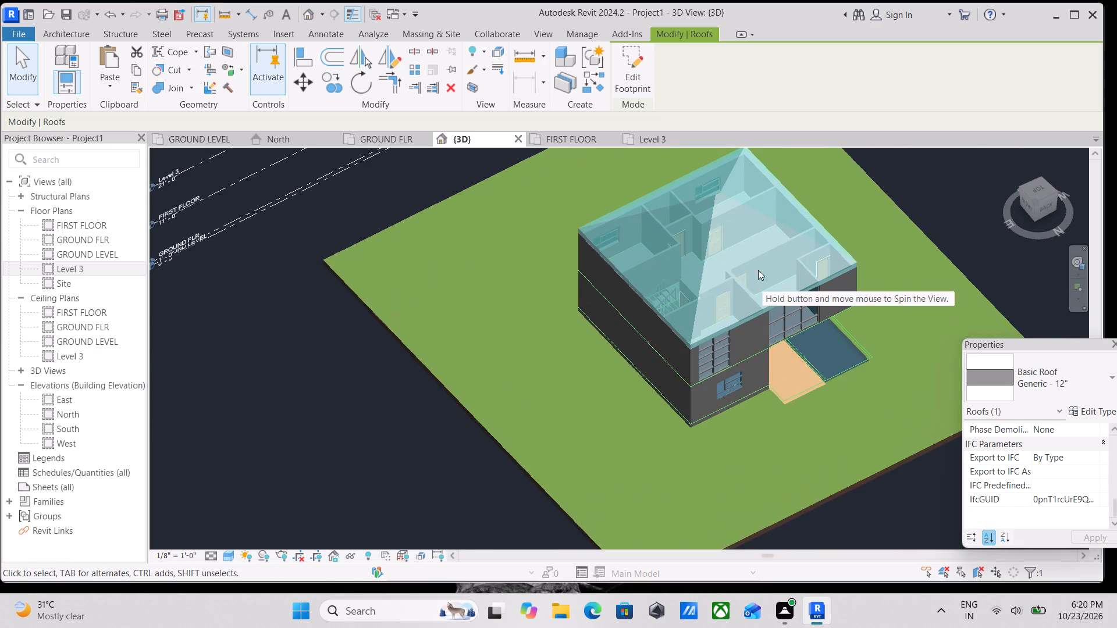
Reopen the roof's footprint sketch, set the Generic - 12" type's structure layer thickness to 6", and finish the sketch.
click(633, 59)
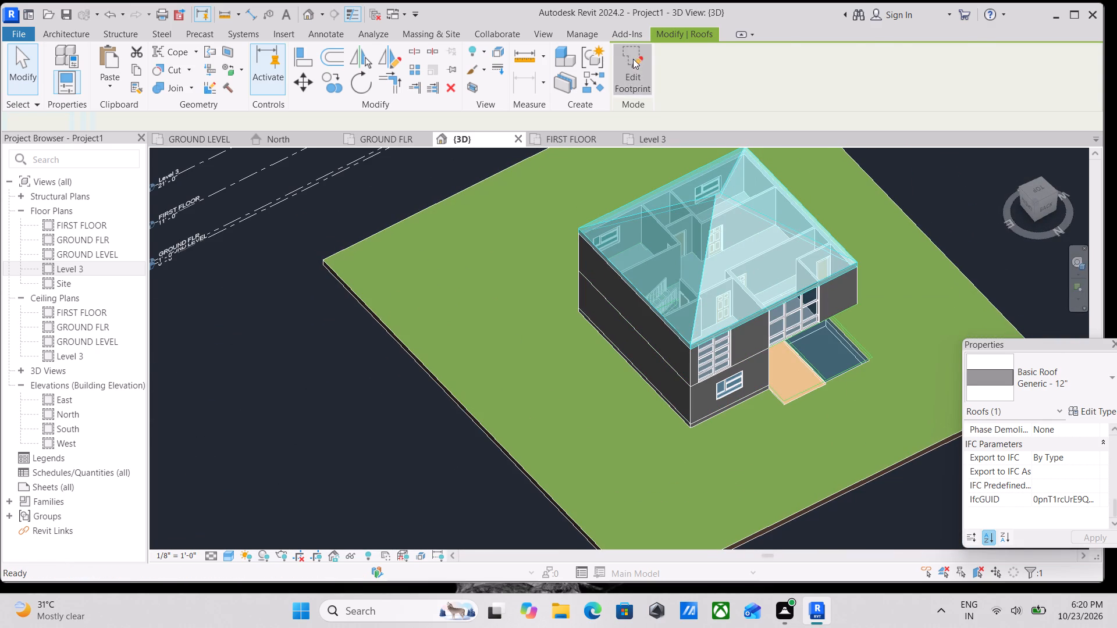
click(1072, 412)
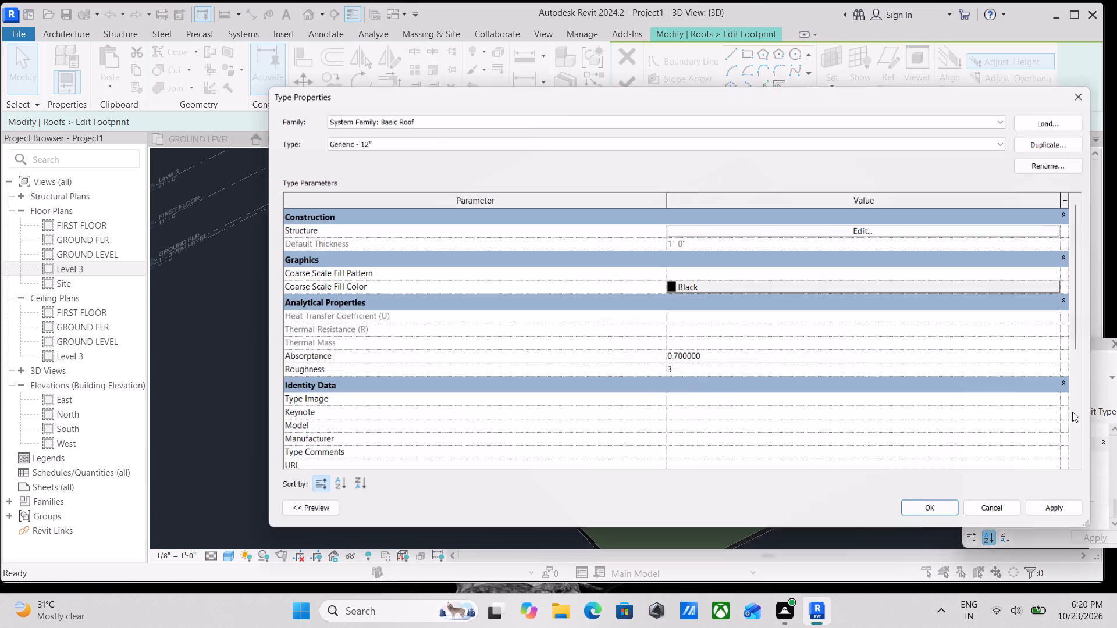
click(852, 224)
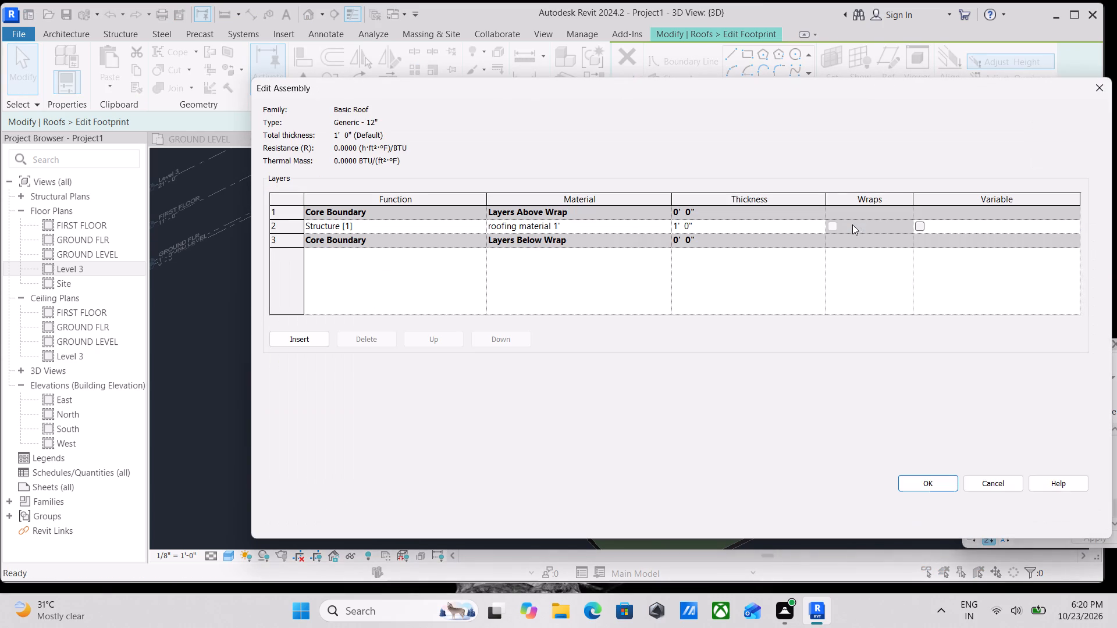
click(707, 221)
key(6)
key(shift+quotedbl)
click(931, 484)
click(1053, 513)
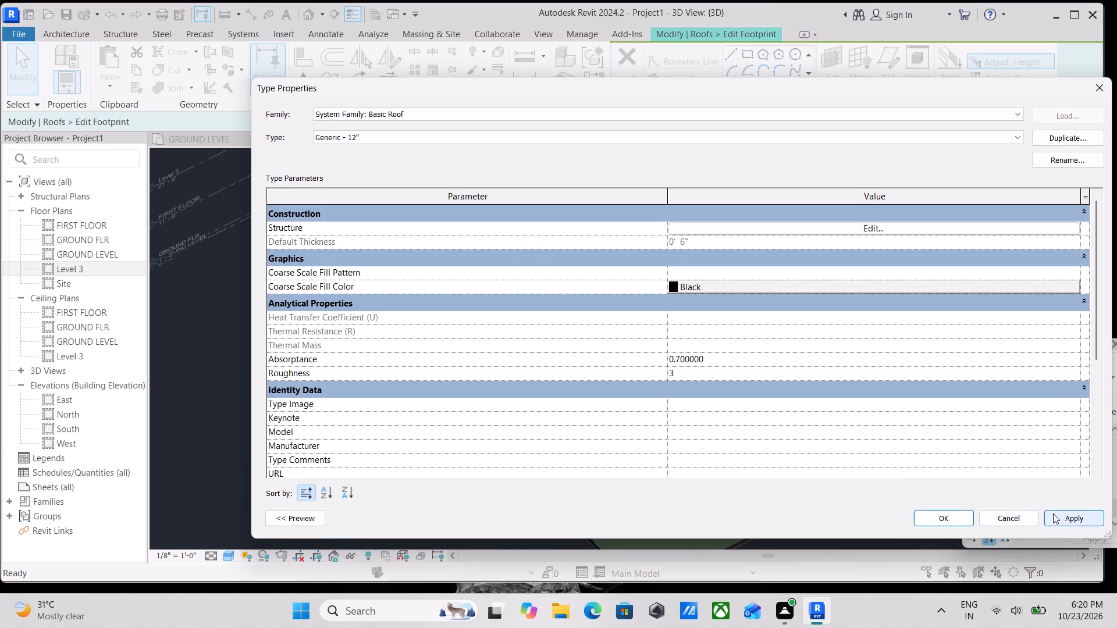
click(946, 517)
scroll(807, 299, down, 2)
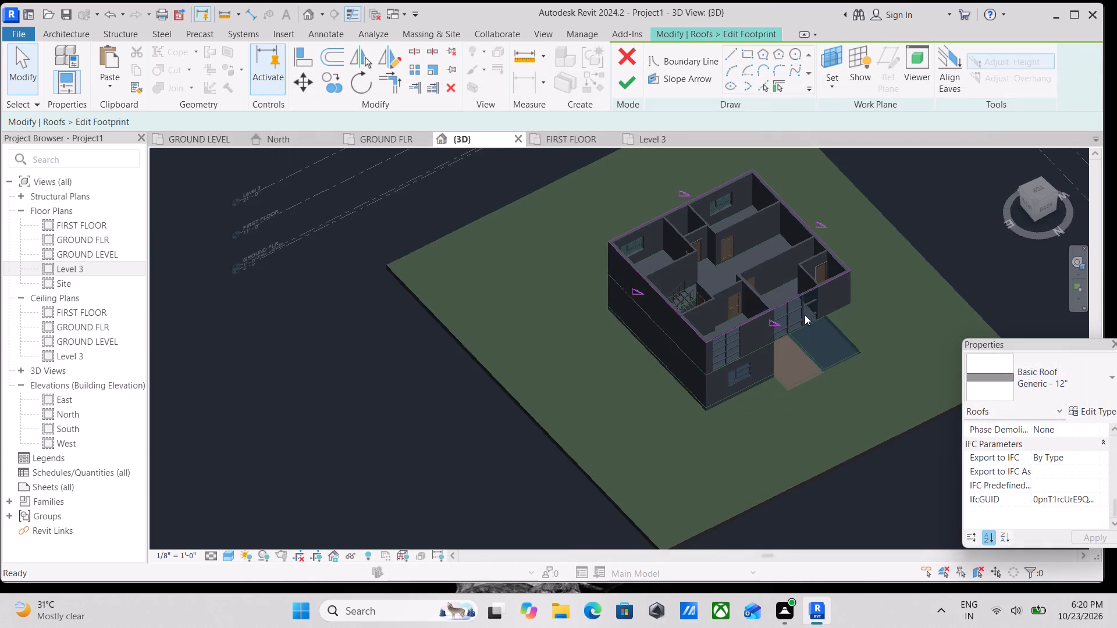
scroll(812, 342, down, 2)
shift+middle_drag(910, 273, 876, 281)
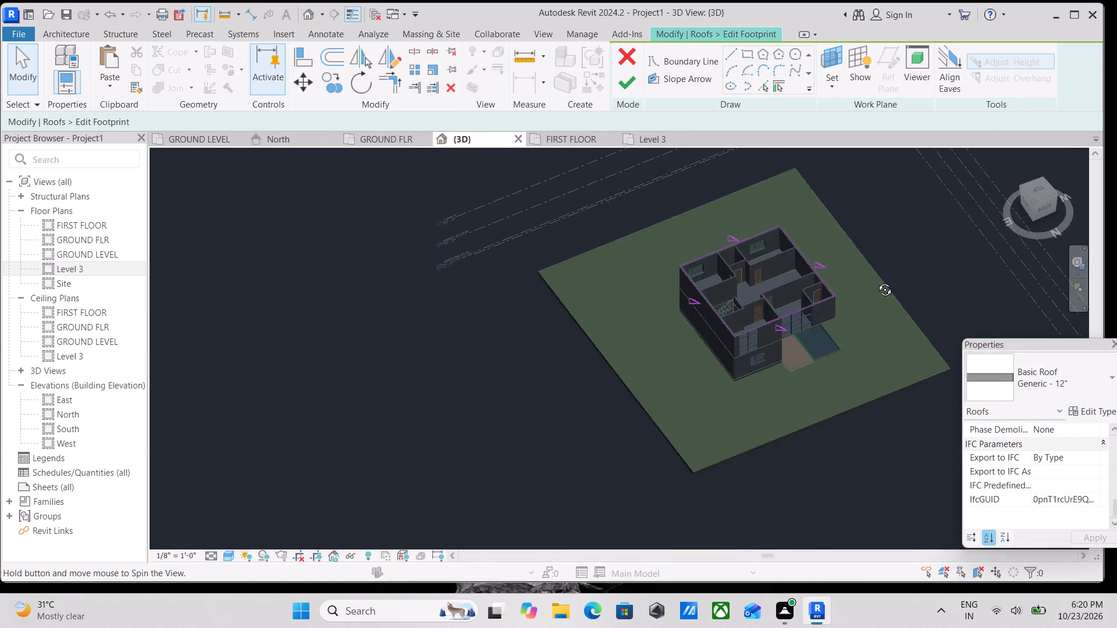
shift+middle_drag(876, 281, 800, 298)
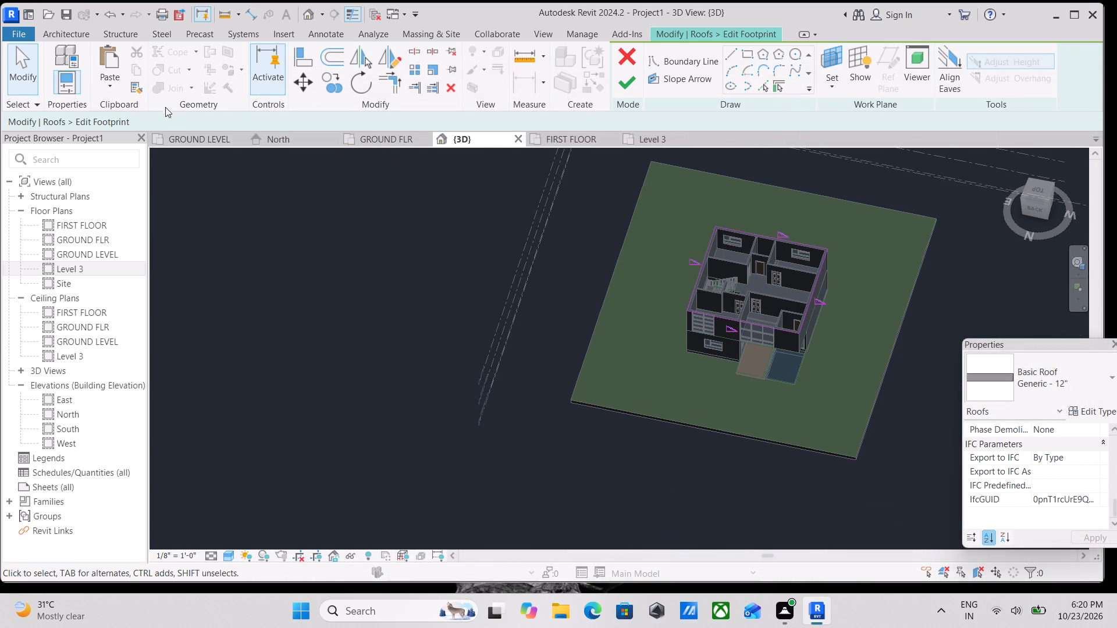
scroll(799, 229, up, 4)
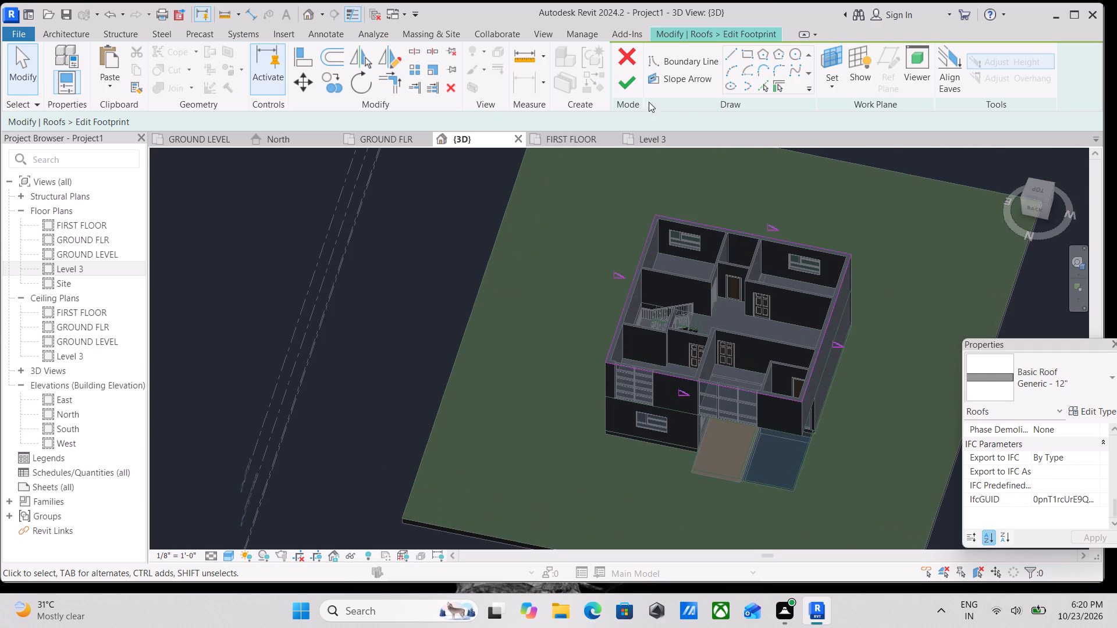
click(625, 85)
Examine the roof in 3D from above and the side, then inspect its edge up close at the wall corner.
scroll(832, 359, up, 1)
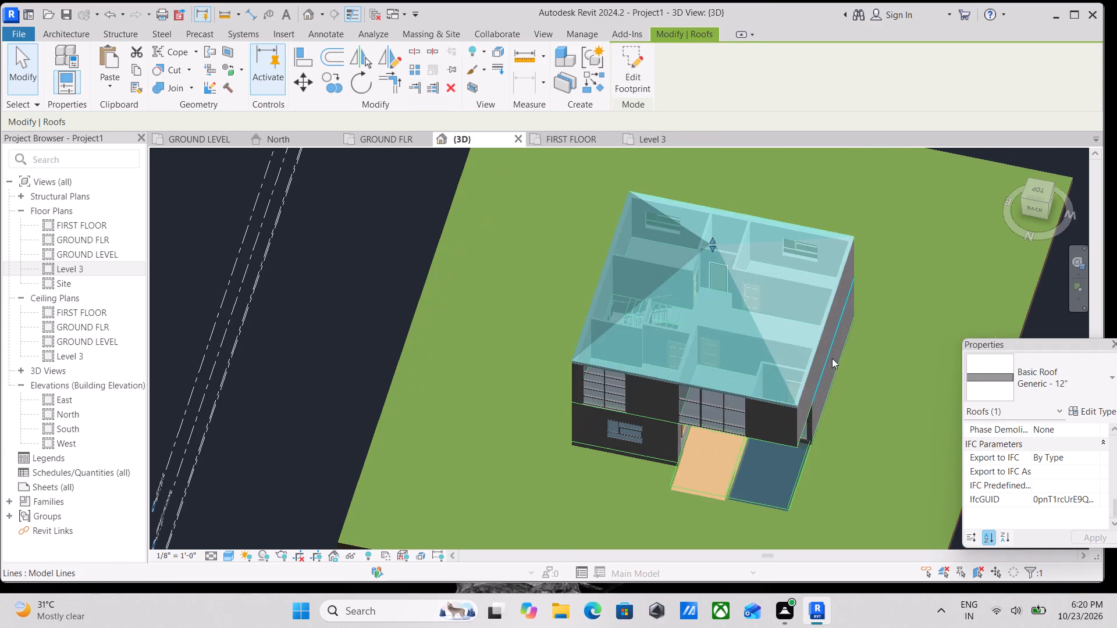
scroll(821, 327, down, 2)
key(Escape)
scroll(805, 367, down, 1)
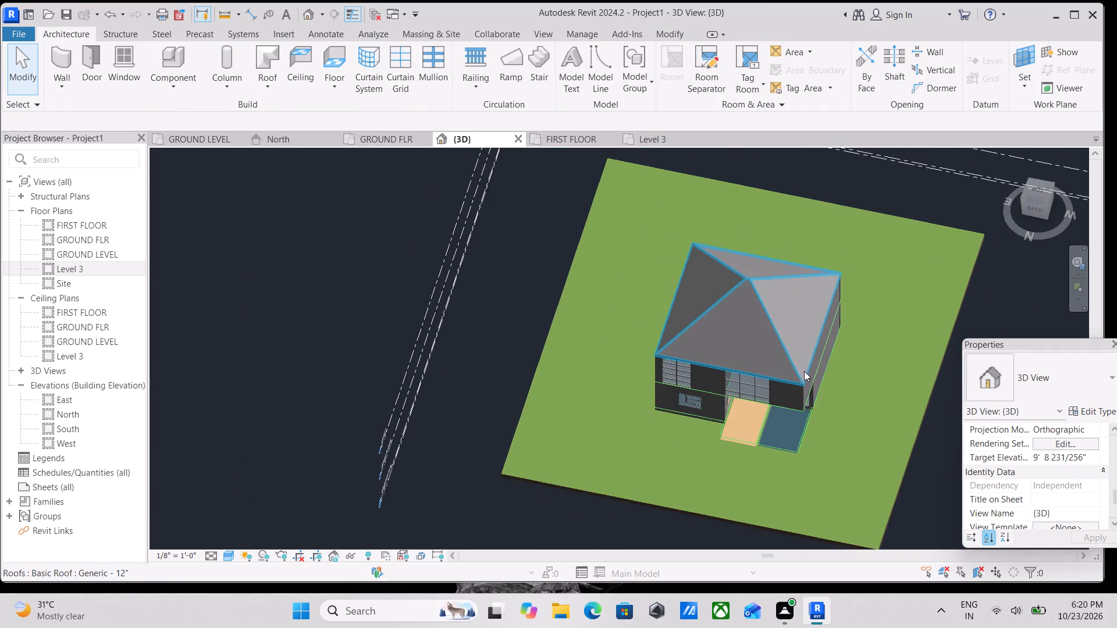
shift+middle_drag(807, 398, 781, 166)
shift+scroll(781, 166, down, 1)
shift+middle_drag(792, 302, 749, 361)
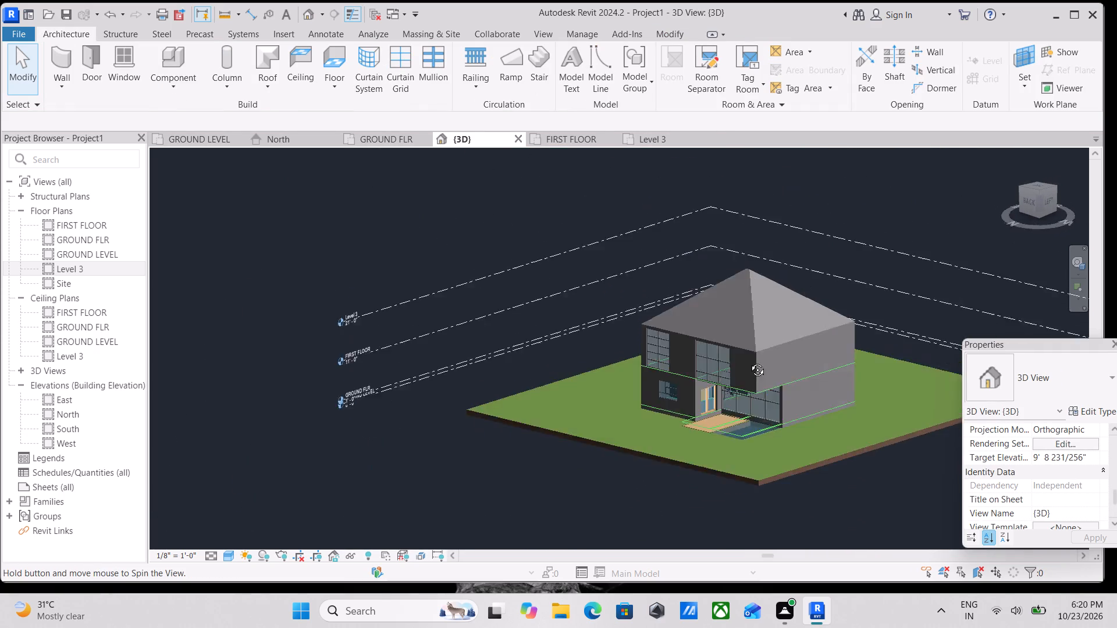
shift+middle_drag(749, 361, 685, 397)
scroll(707, 358, up, 17)
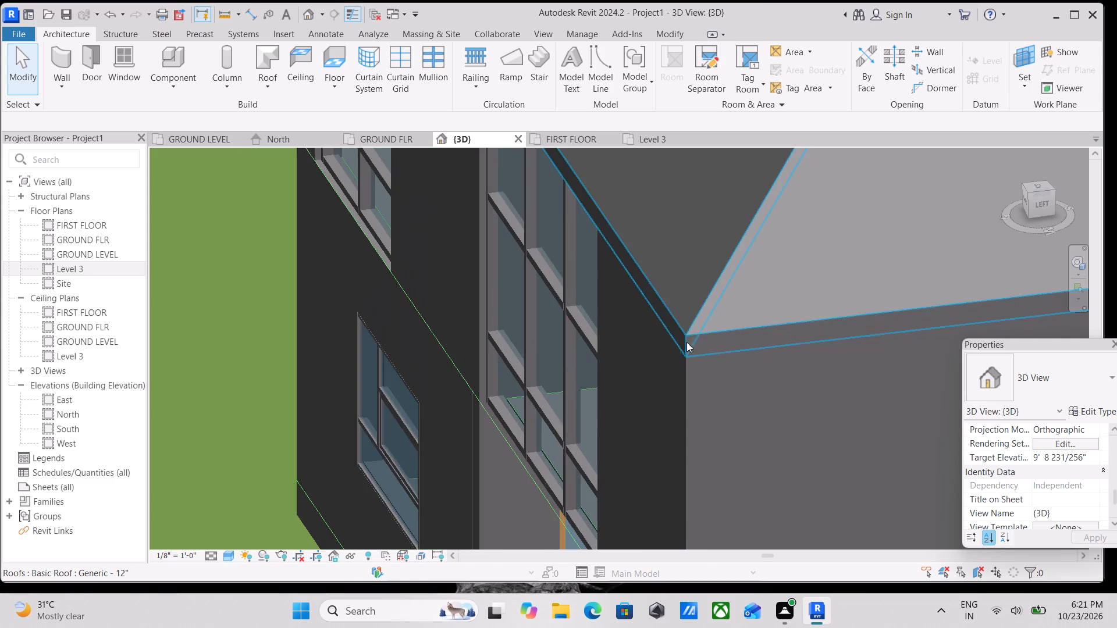
click(687, 332)
scroll(689, 331, down, 5)
middle_drag(689, 331, 677, 419)
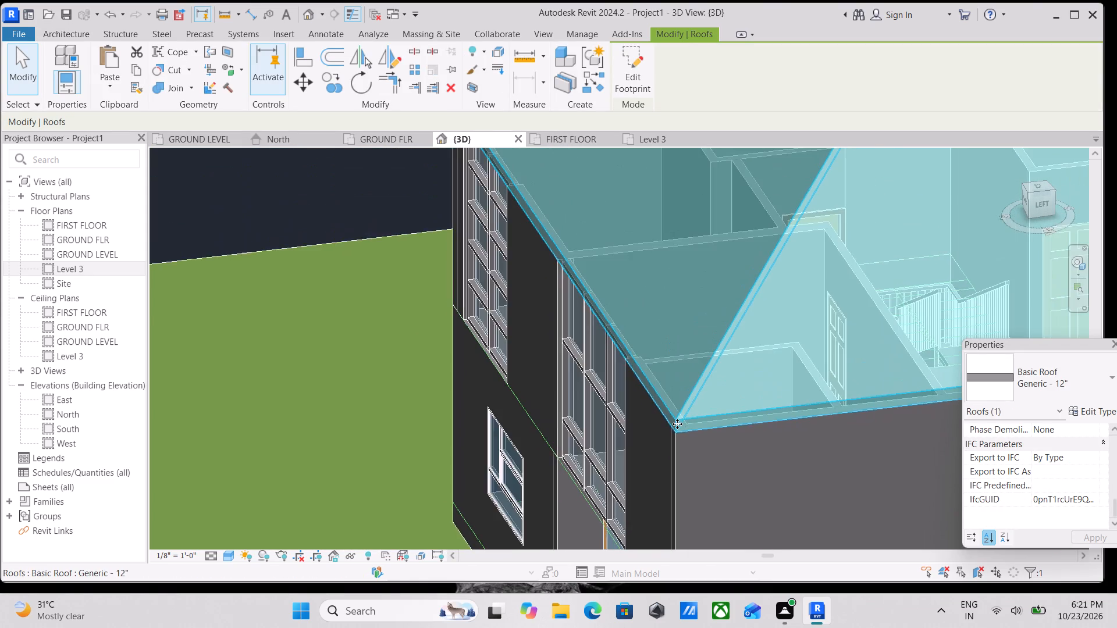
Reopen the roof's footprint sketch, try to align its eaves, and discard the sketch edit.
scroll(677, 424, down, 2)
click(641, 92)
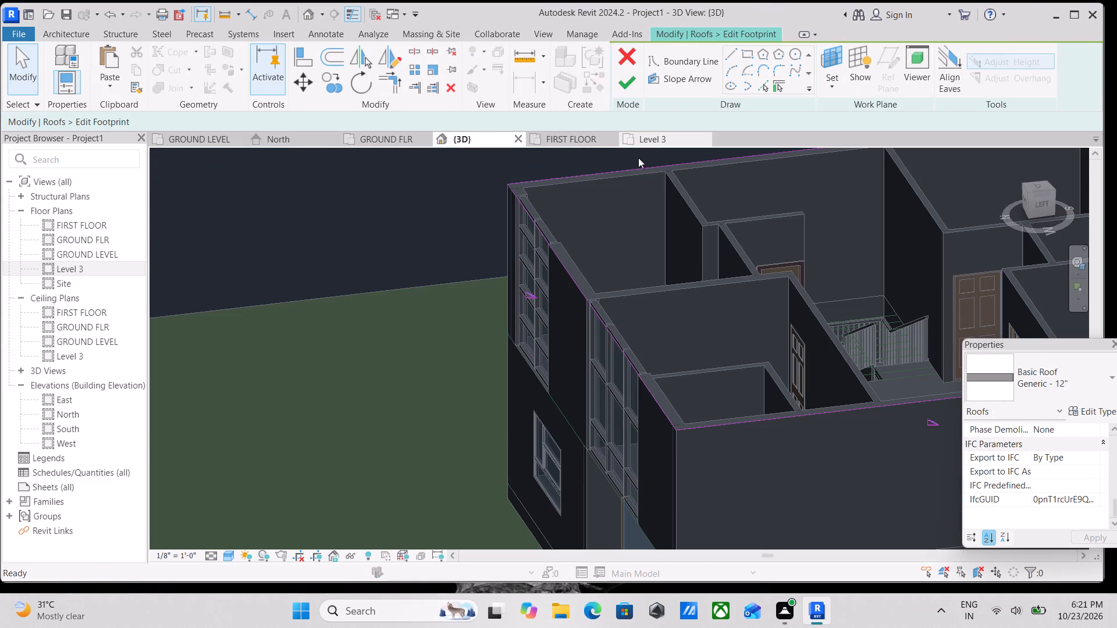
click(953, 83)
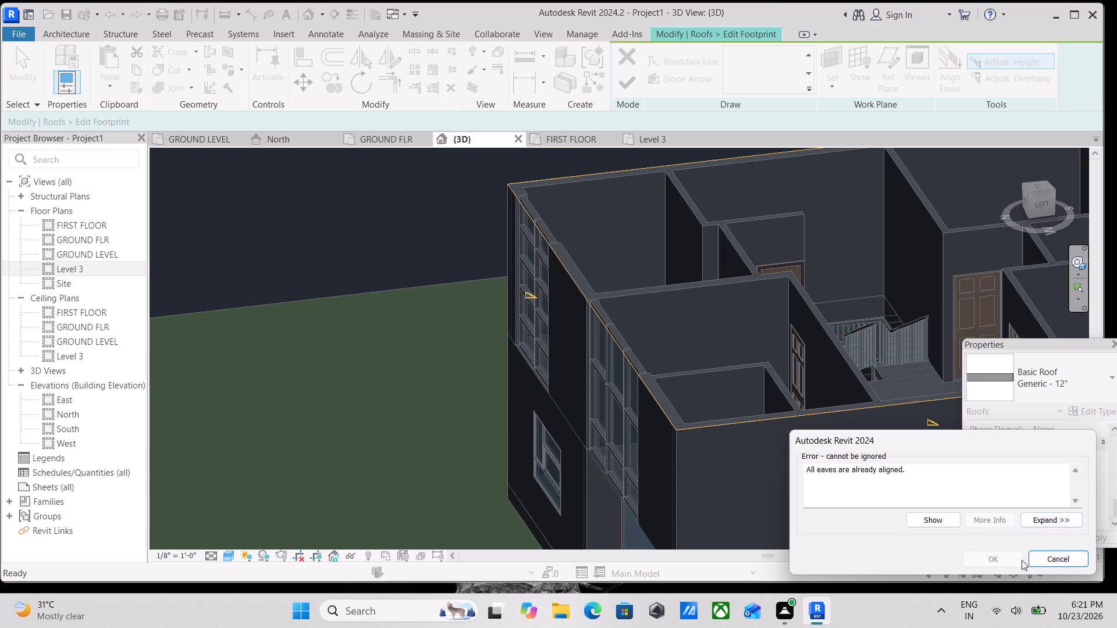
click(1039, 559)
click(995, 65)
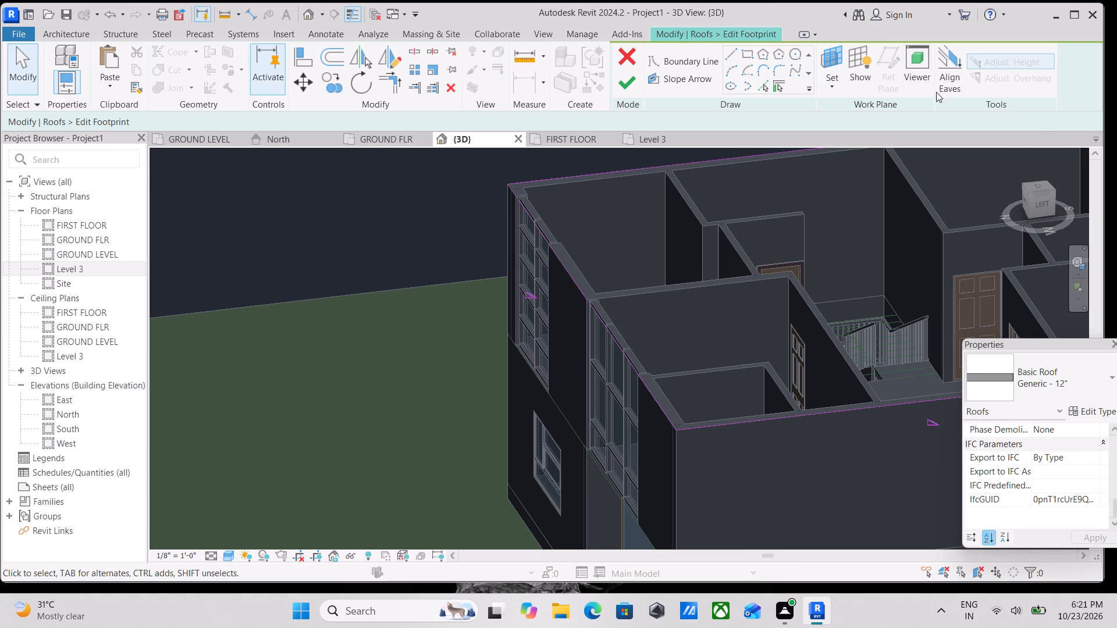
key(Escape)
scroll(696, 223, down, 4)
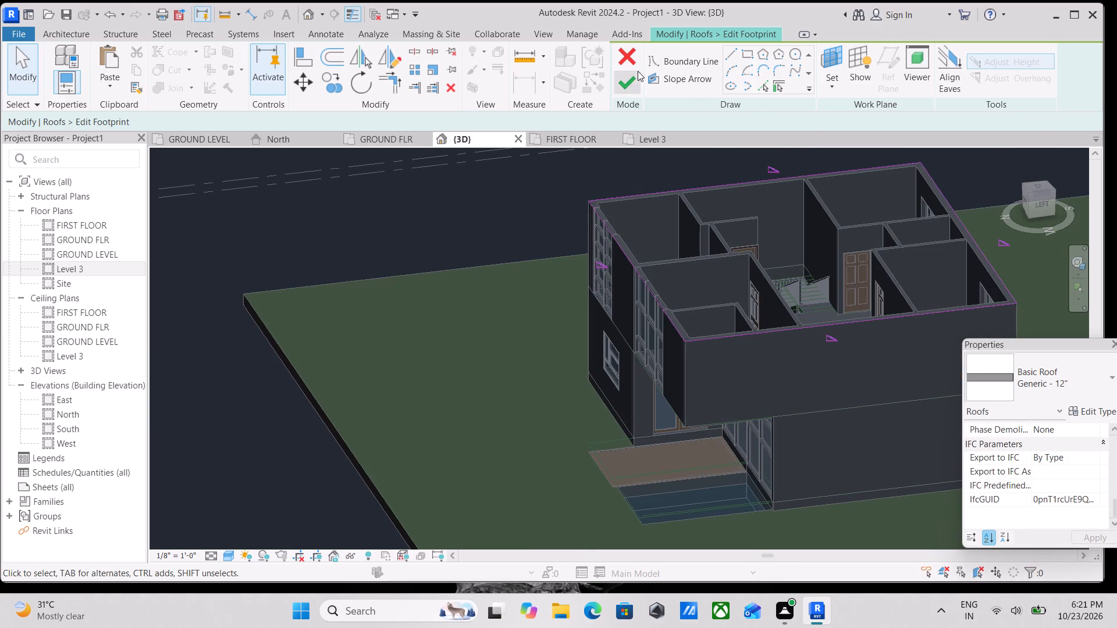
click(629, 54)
Delete the existing roof over the house.
scroll(798, 230, down, 4)
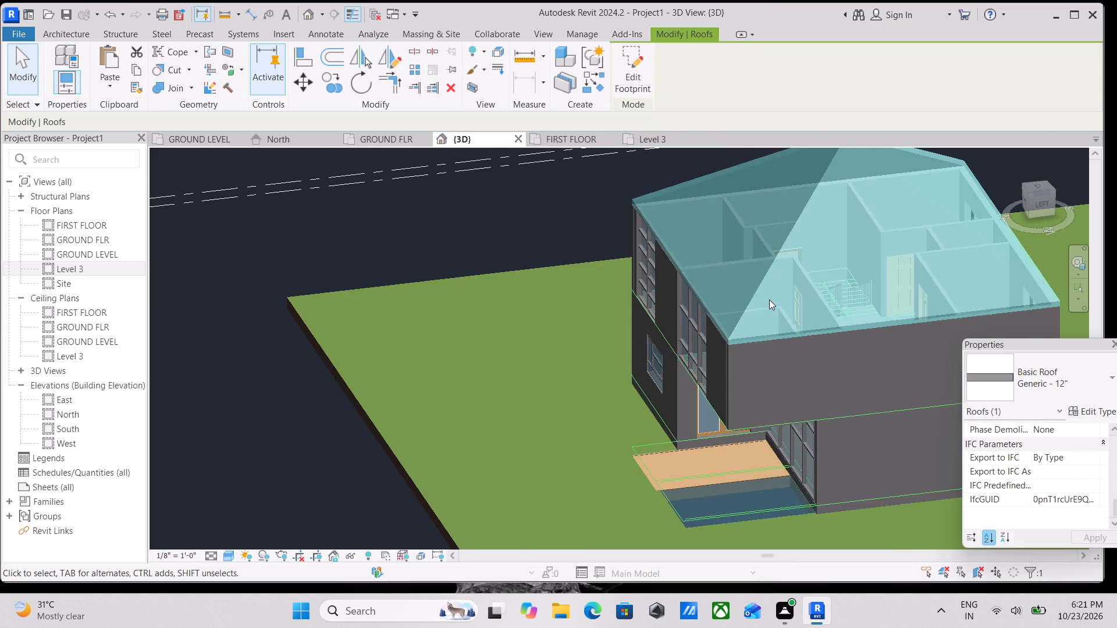
right_click(769, 299)
click(812, 362)
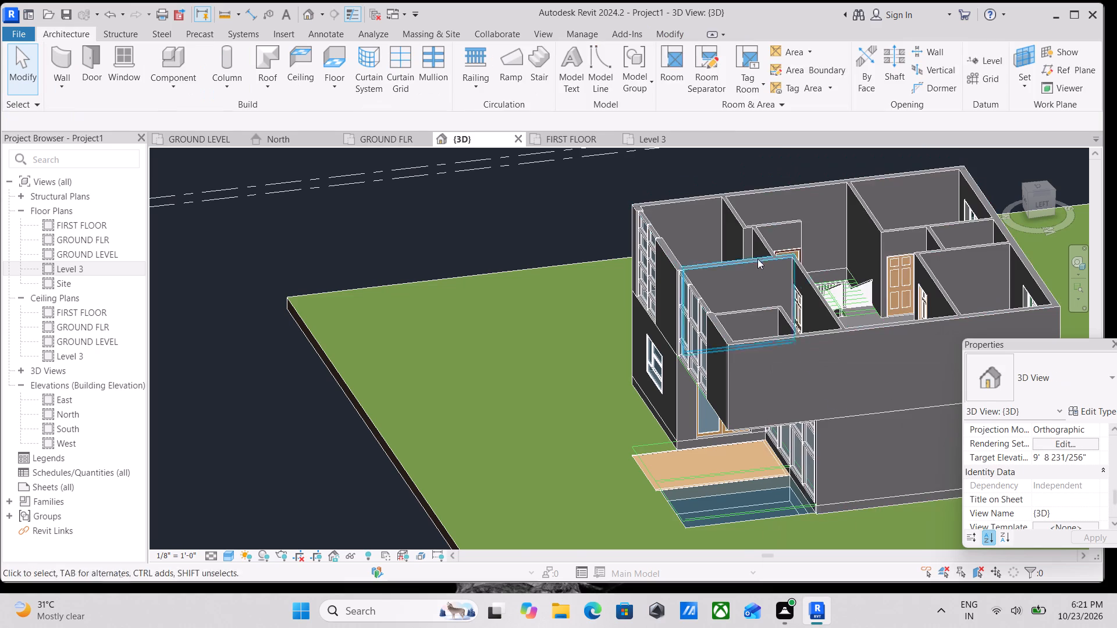
Start a new footprint roof on Level 3 from the top view, with an overhang of 5'.
scroll(745, 249, down, 3)
scroll(739, 306, down, 4)
shift+middle_drag(739, 337, 848, 405)
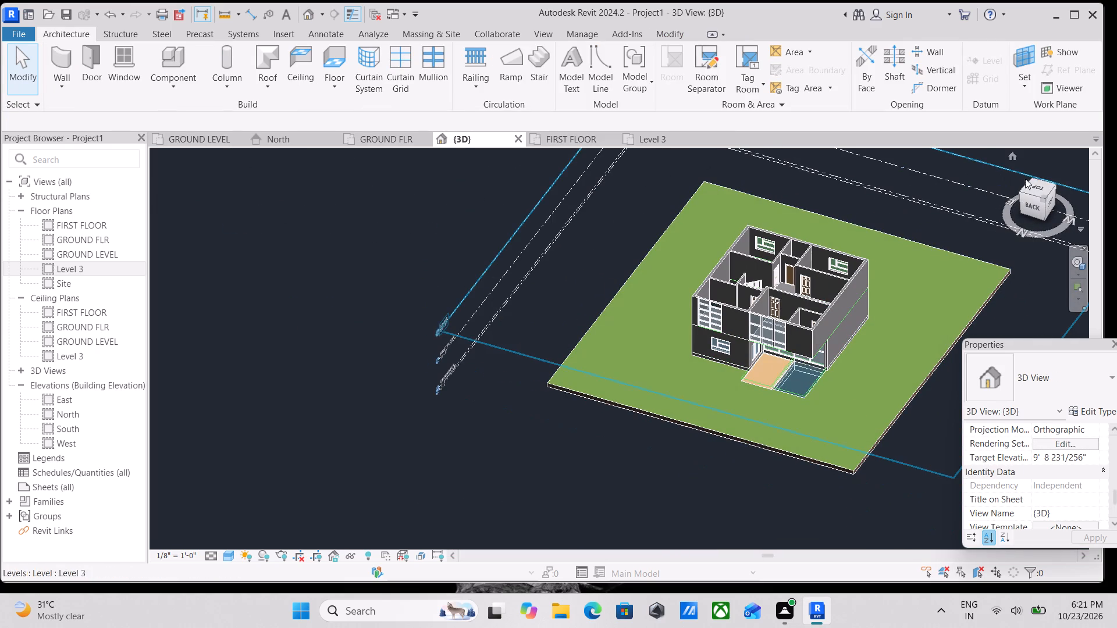
click(1038, 185)
scroll(863, 219, up, 3)
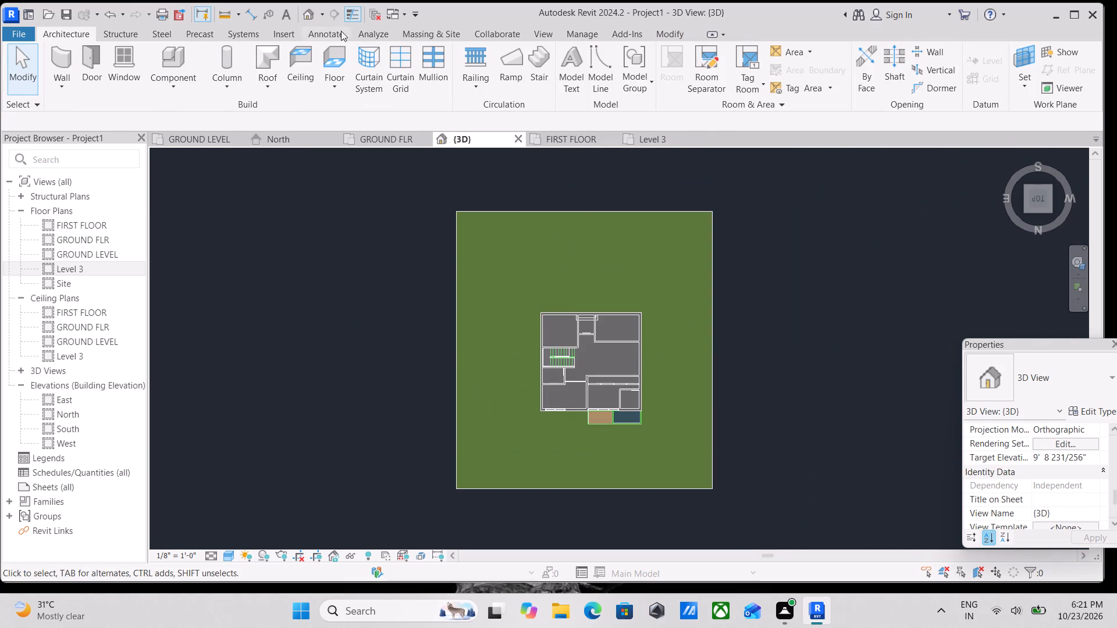
click(272, 92)
click(305, 107)
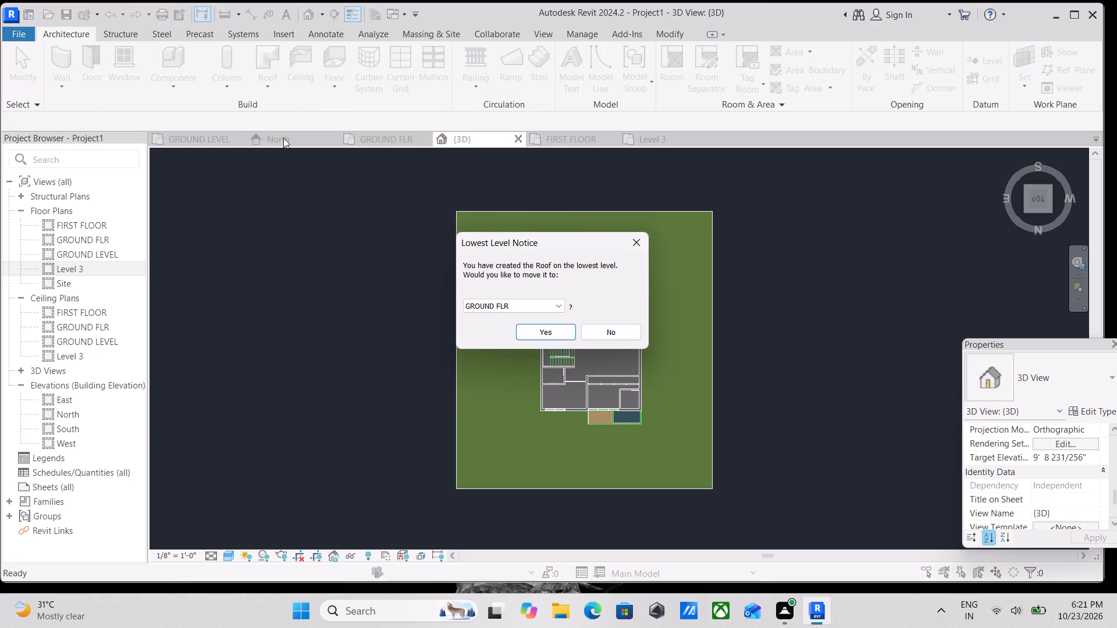
click(507, 310)
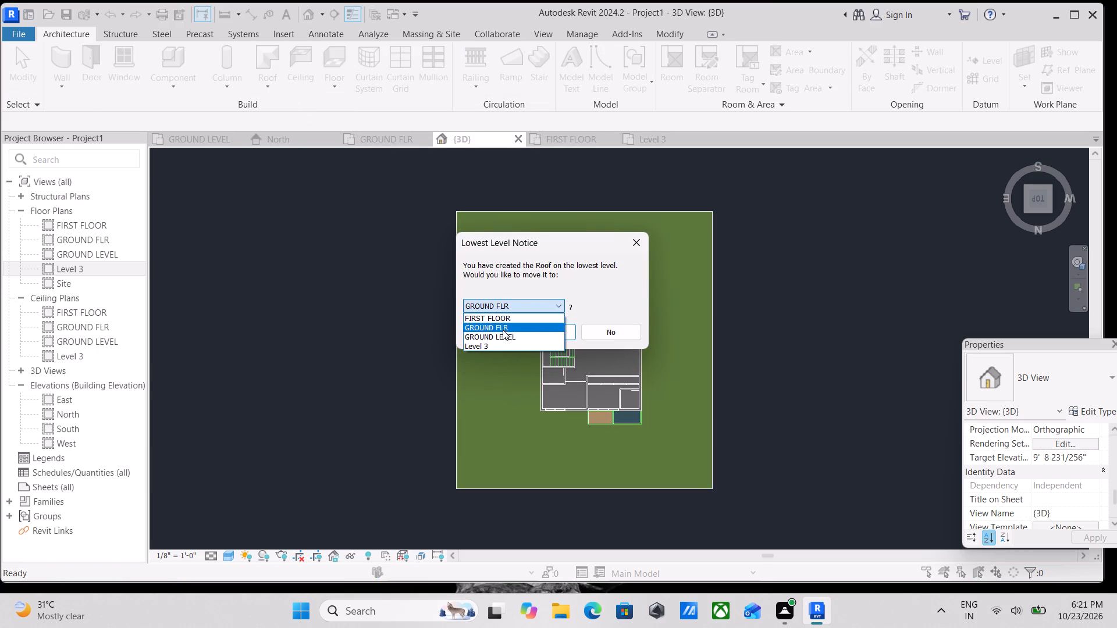
click(499, 343)
click(538, 333)
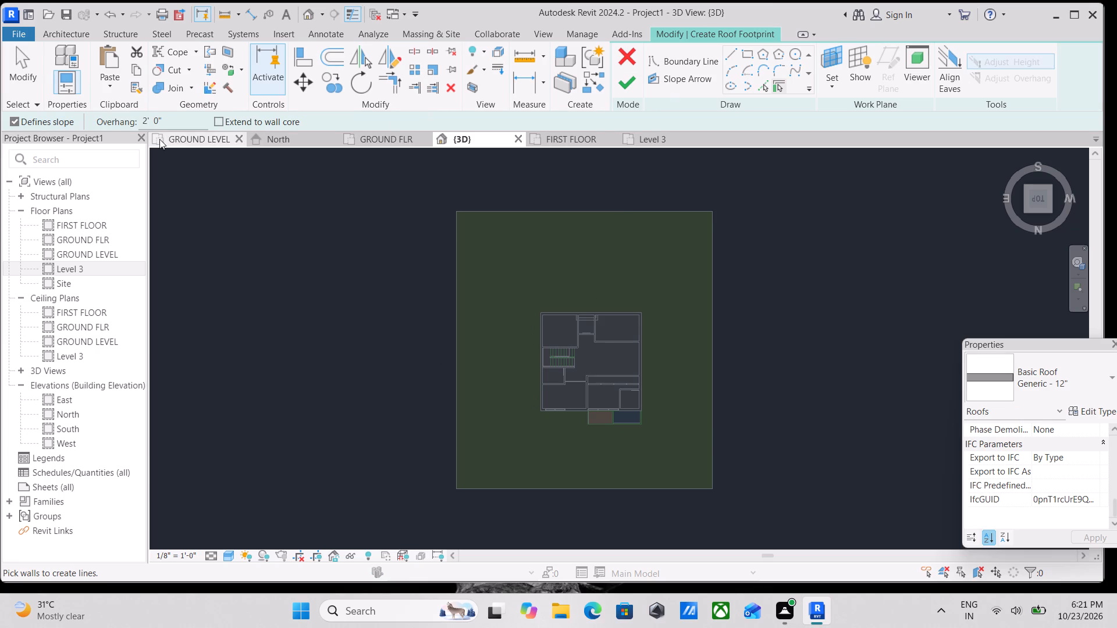
drag(162, 121, 108, 120)
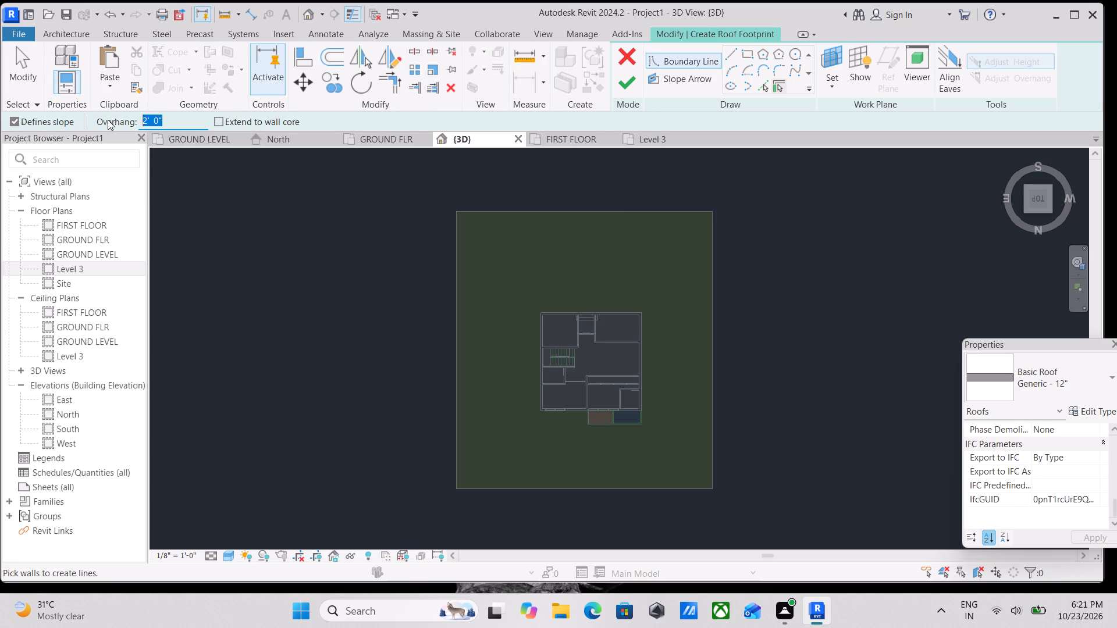
text(5')
key(Return)
Sketch a slope-defining rectangular boundary about 37' 9" by 36' 9" between opposite outer wall corners and finish the roof.
scroll(563, 316, up, 2)
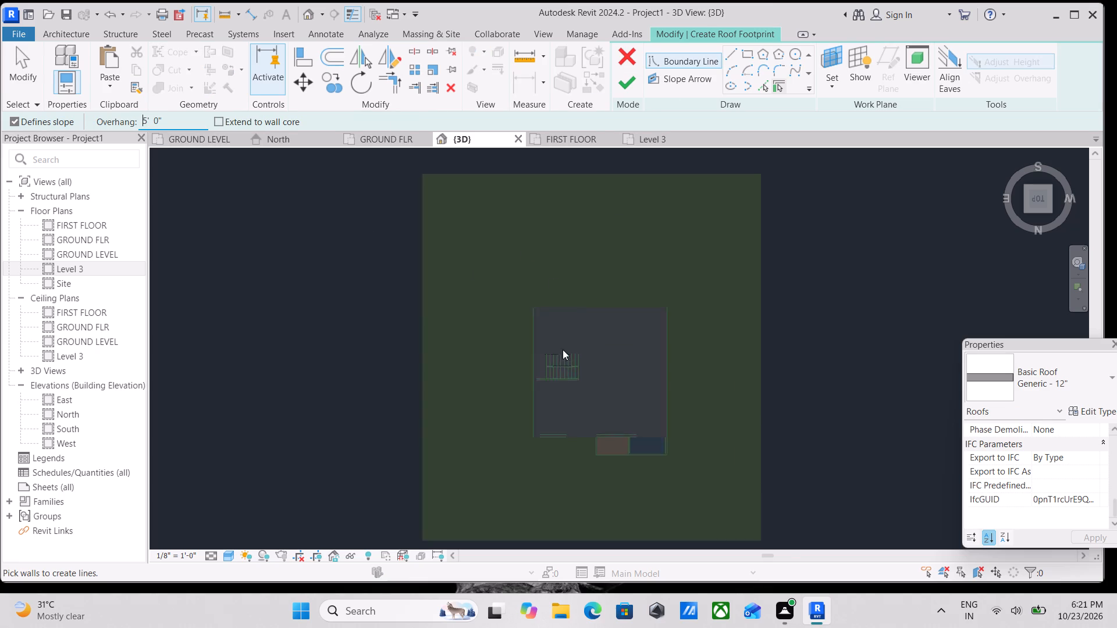
scroll(563, 349, up, 1)
scroll(554, 282, up, 2)
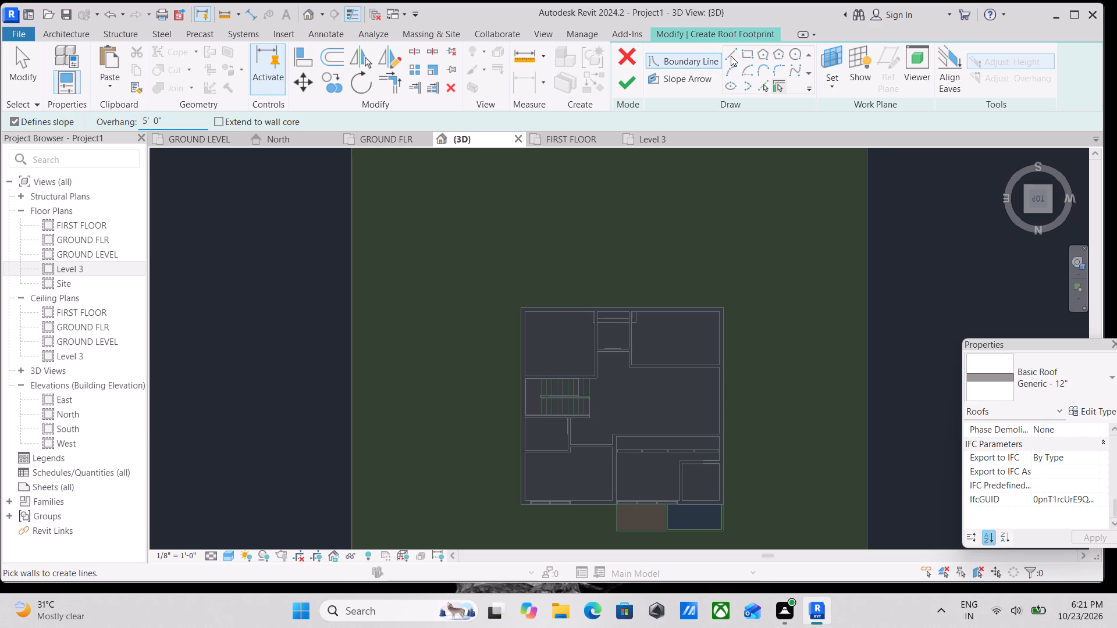
click(748, 55)
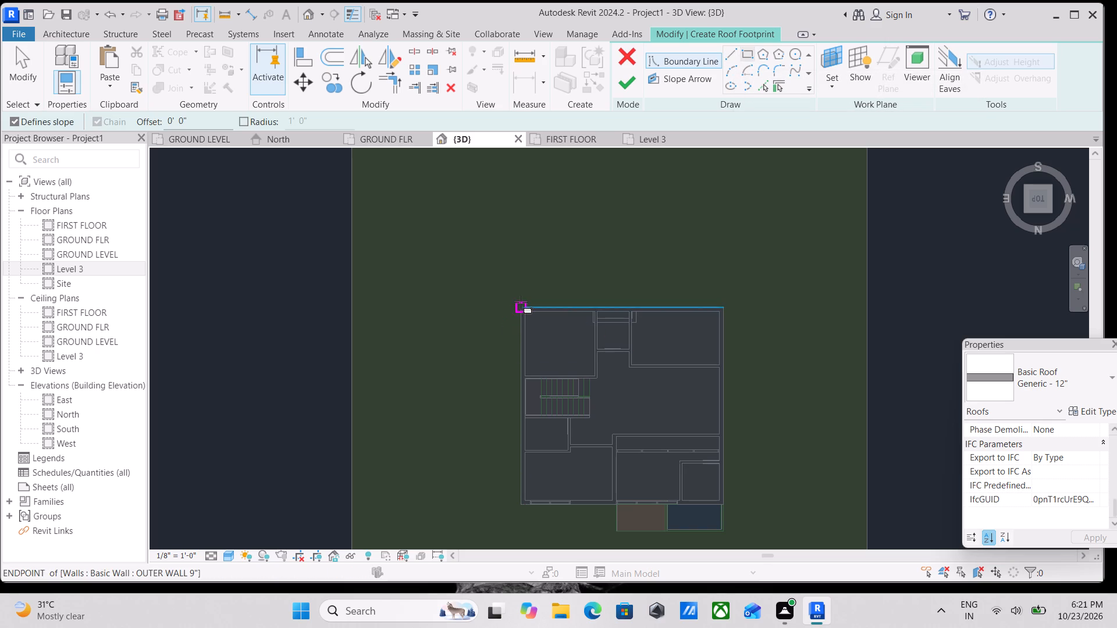
click(521, 302)
middle_drag(607, 438, 539, 338)
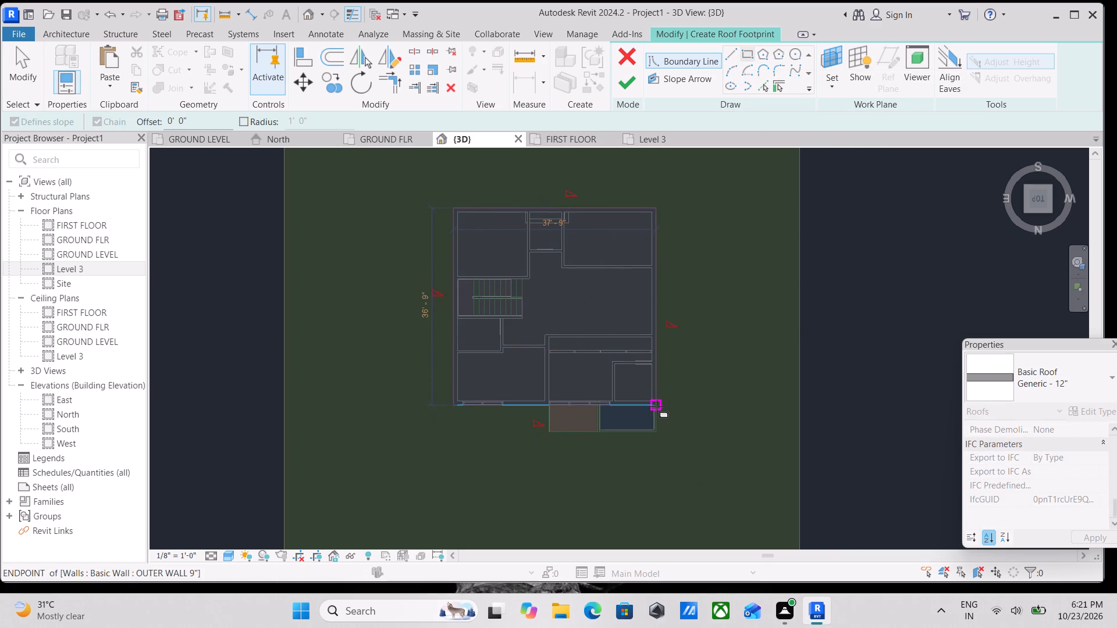
click(657, 405)
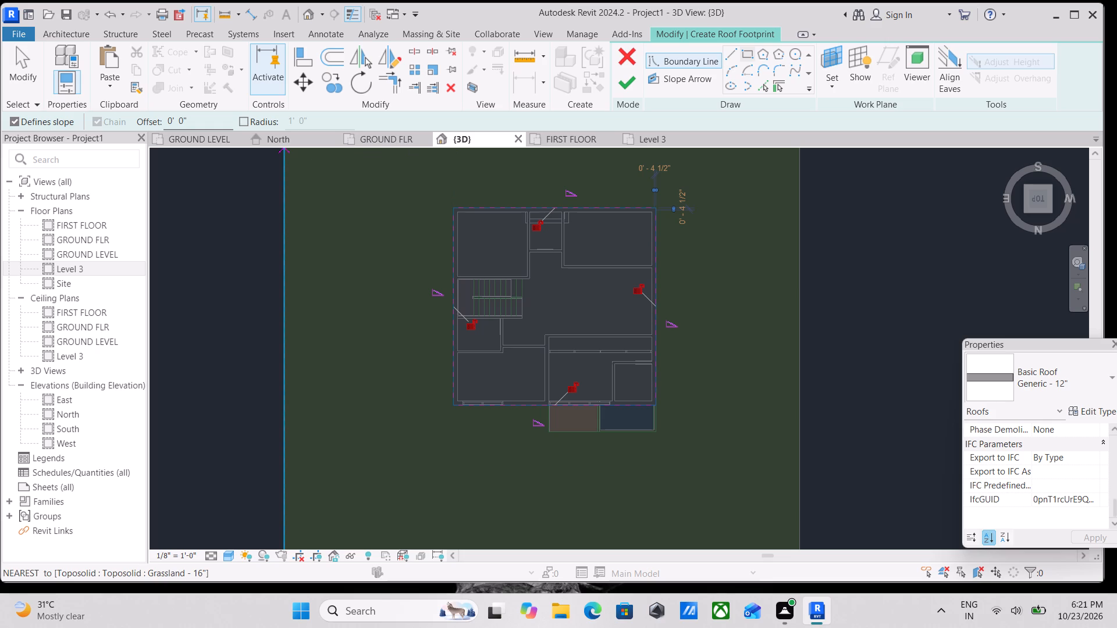
click(618, 80)
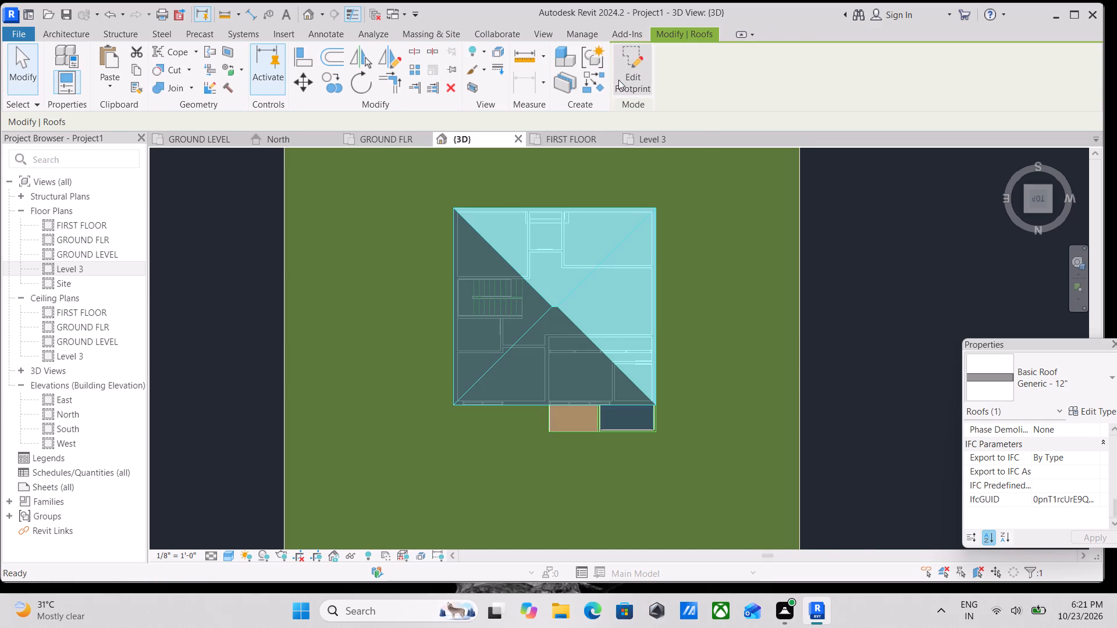
Examine the new roof's edge against the walls from above and up close at the corner above the pool.
scroll(596, 372, up, 6)
scroll(717, 405, up, 3)
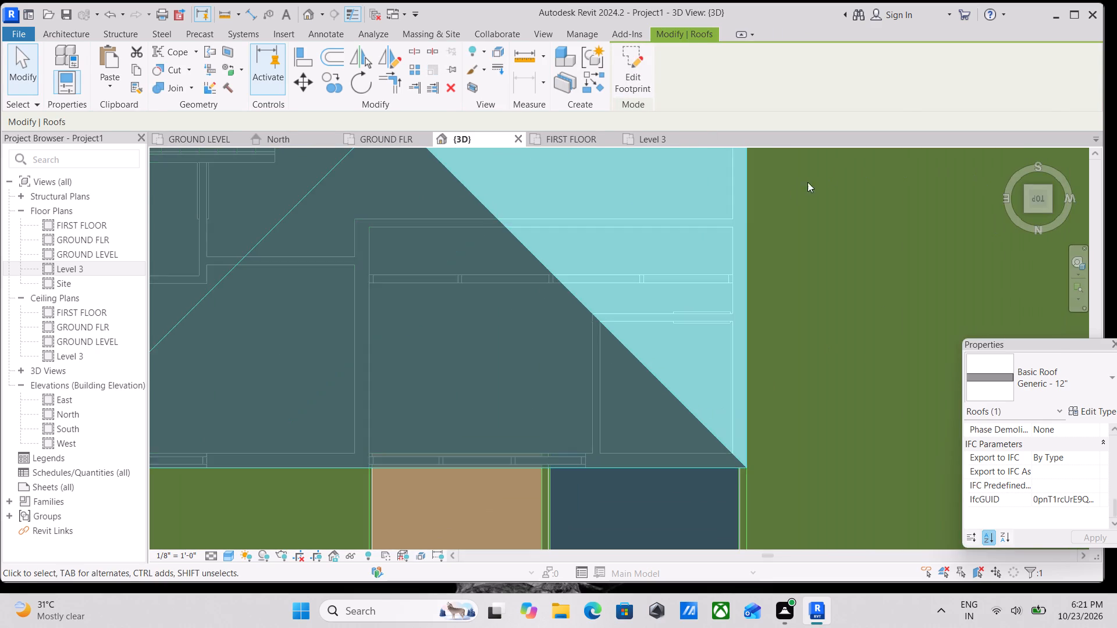
key(Escape)
scroll(770, 210, down, 3)
scroll(730, 312, down, 2)
shift+middle_drag(730, 312, 581, 26)
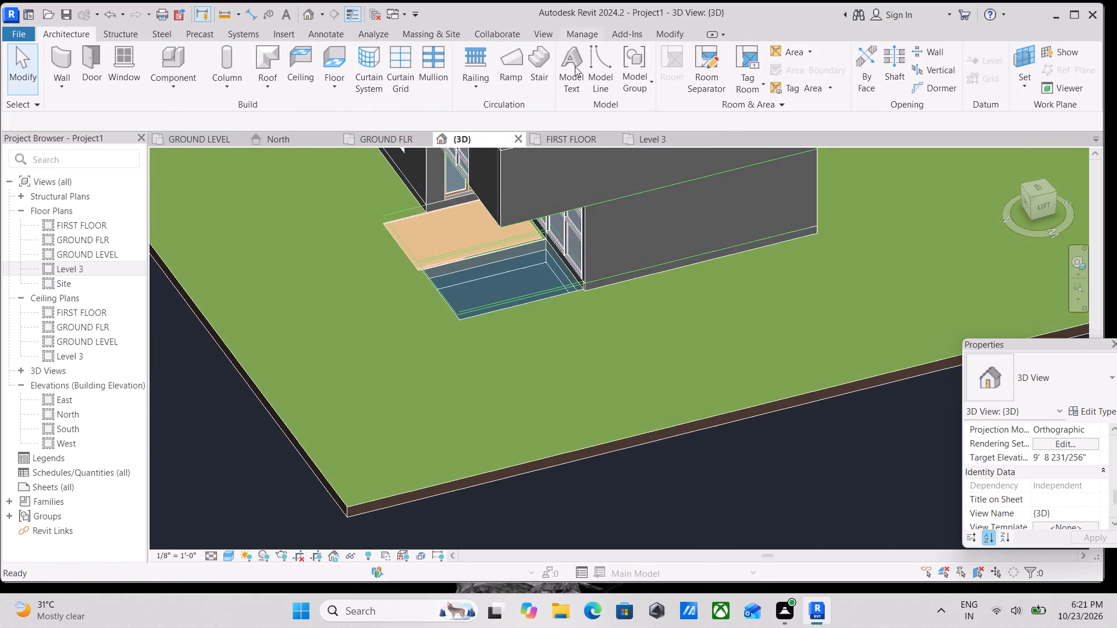
middle_drag(548, 210, 528, 358)
scroll(470, 263, up, 13)
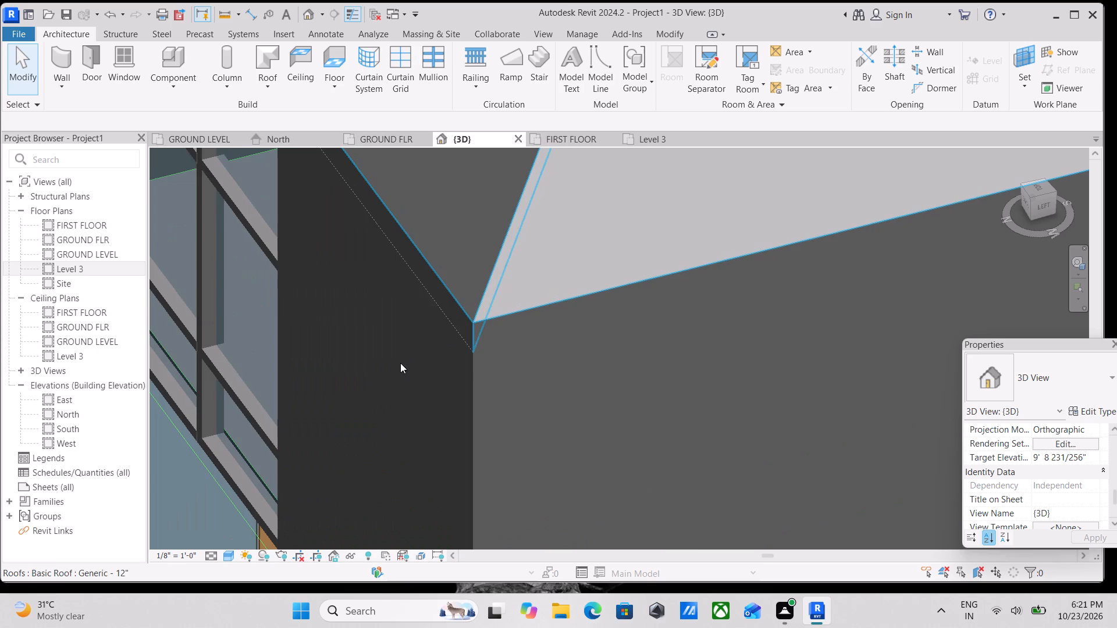
click(469, 325)
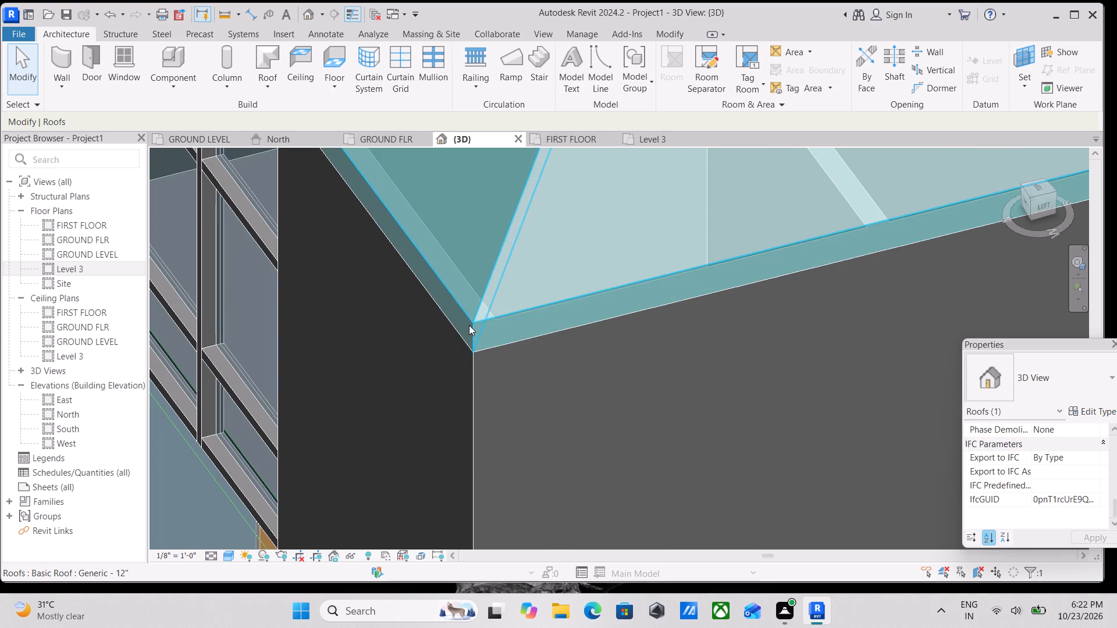
scroll(493, 312, down, 7)
middle_drag(543, 306, 552, 367)
scroll(561, 375, down, 5)
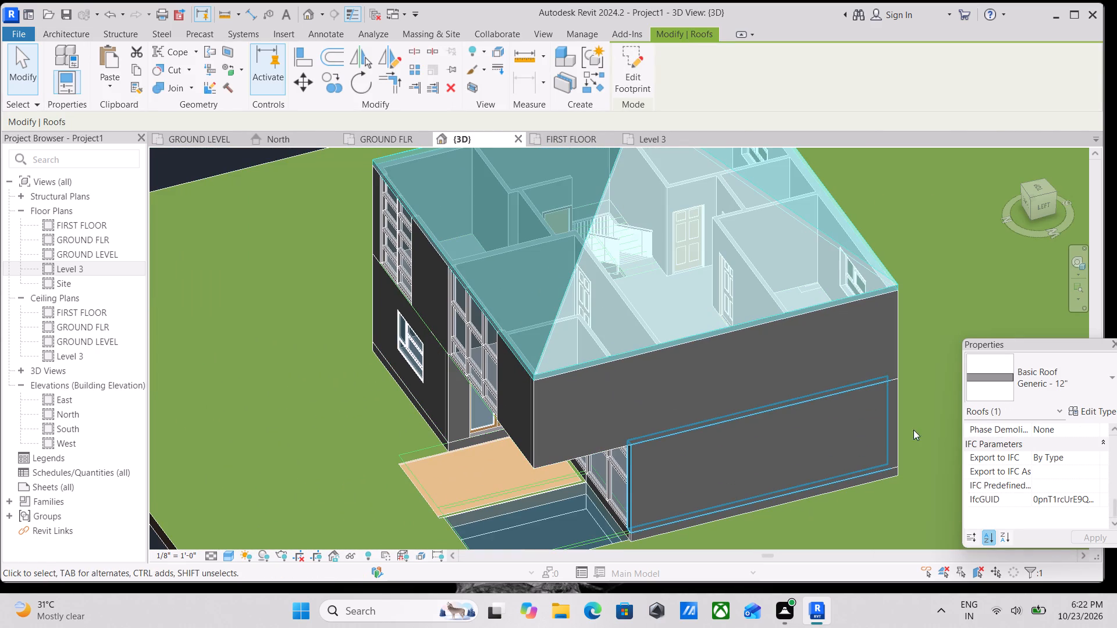
scroll(1056, 442, down, 3)
scroll(582, 277, down, 2)
middle_drag(583, 288, 609, 351)
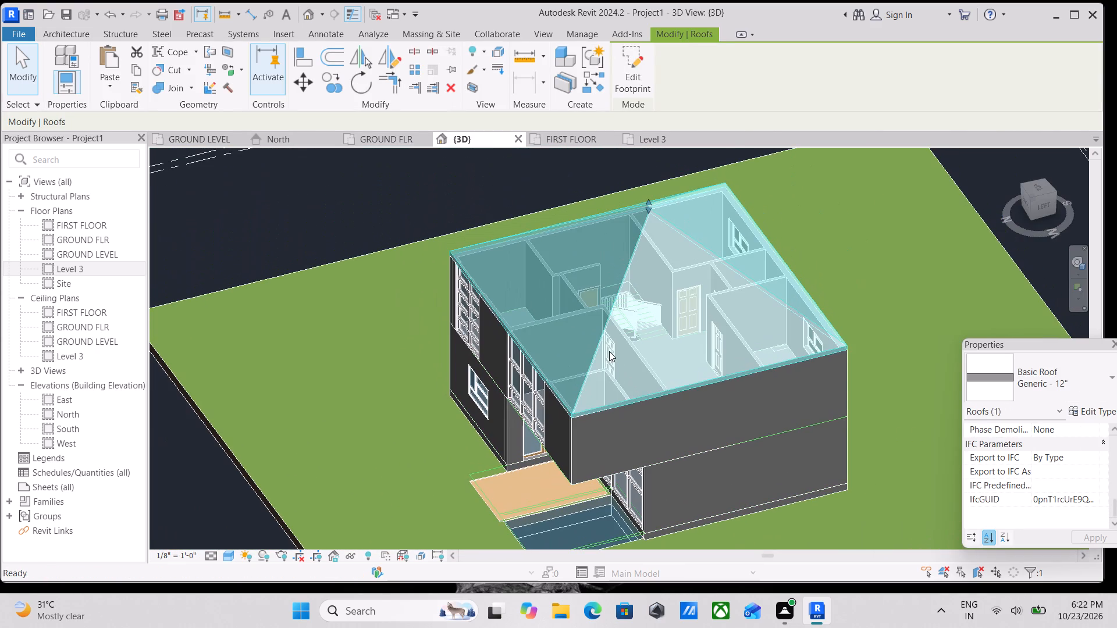
scroll(599, 356, down, 1)
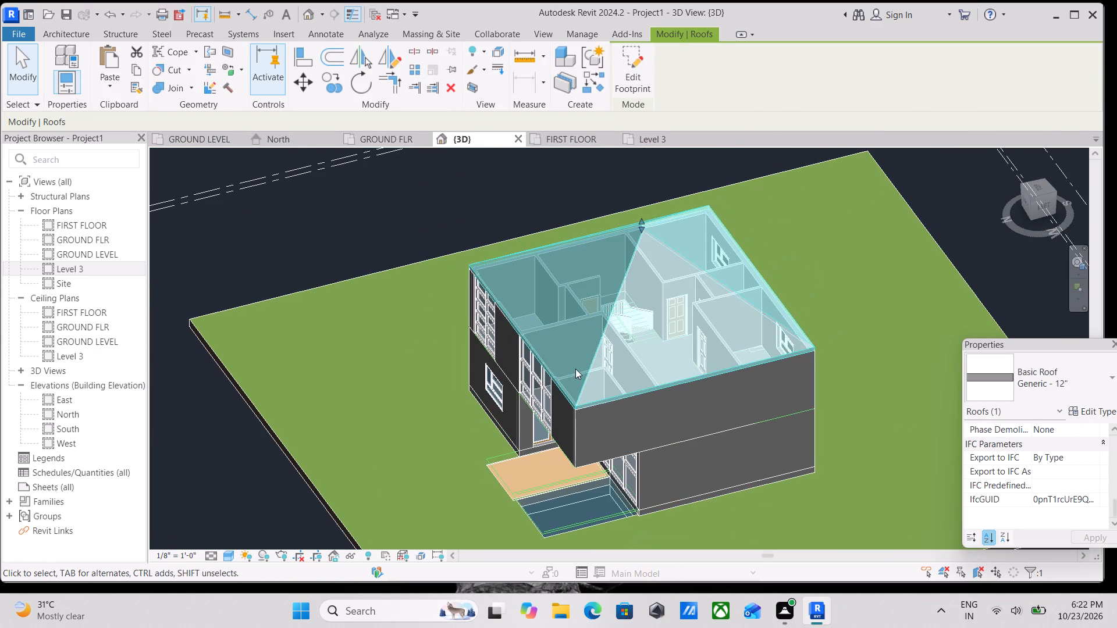
Switch the 3D view to the Realistic visual style.
click(227, 558)
click(236, 541)
Examine the tiled roof's edge thickness at the wall corner and its eaves from the side and front of the house.
scroll(554, 448, up, 3)
key(Escape)
scroll(630, 384, up, 2)
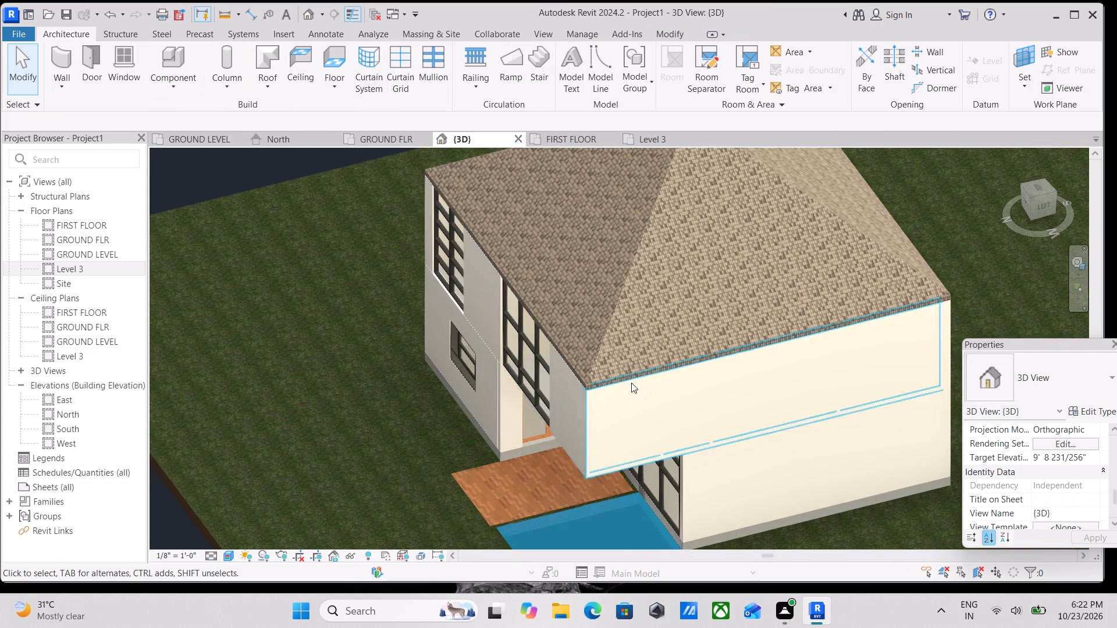
scroll(631, 383, up, 6)
scroll(506, 367, up, 4)
scroll(489, 412, up, 11)
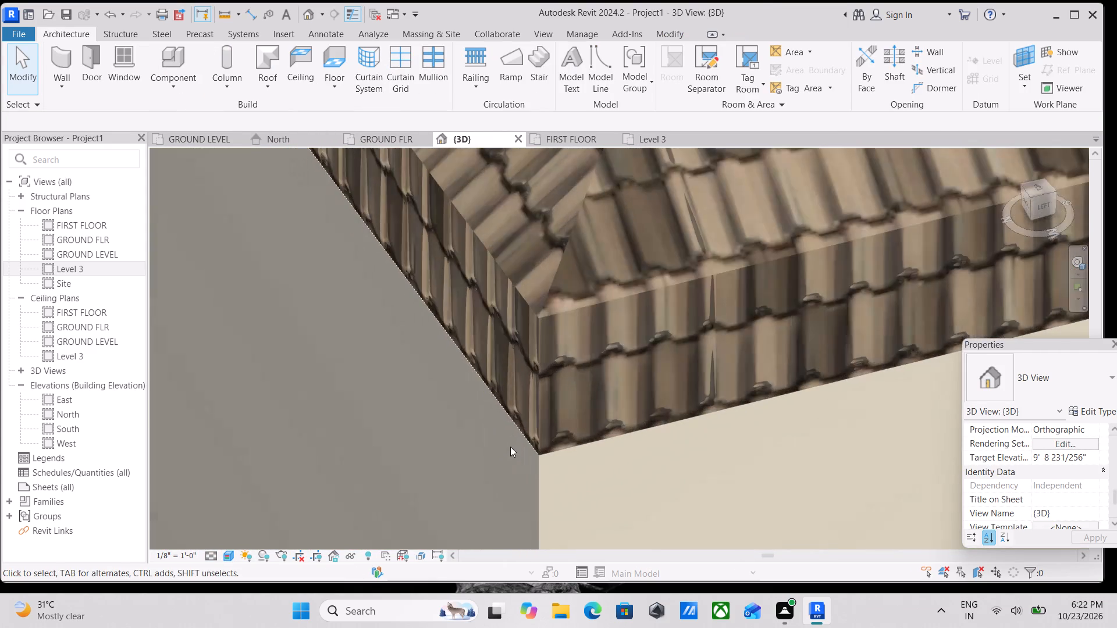
scroll(565, 404, down, 17)
middle_drag(566, 404, 611, 479)
scroll(629, 490, down, 9)
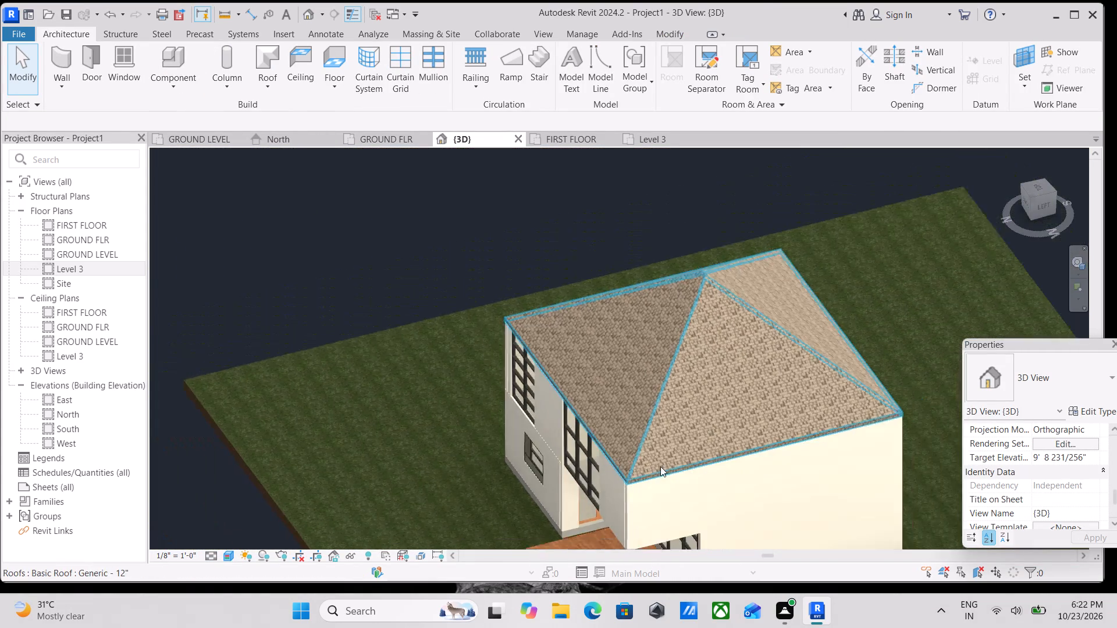
scroll(660, 466, down, 1)
middle_drag(660, 466, 674, 454)
scroll(674, 454, down, 2)
shift+middle_drag(698, 455, 531, 419)
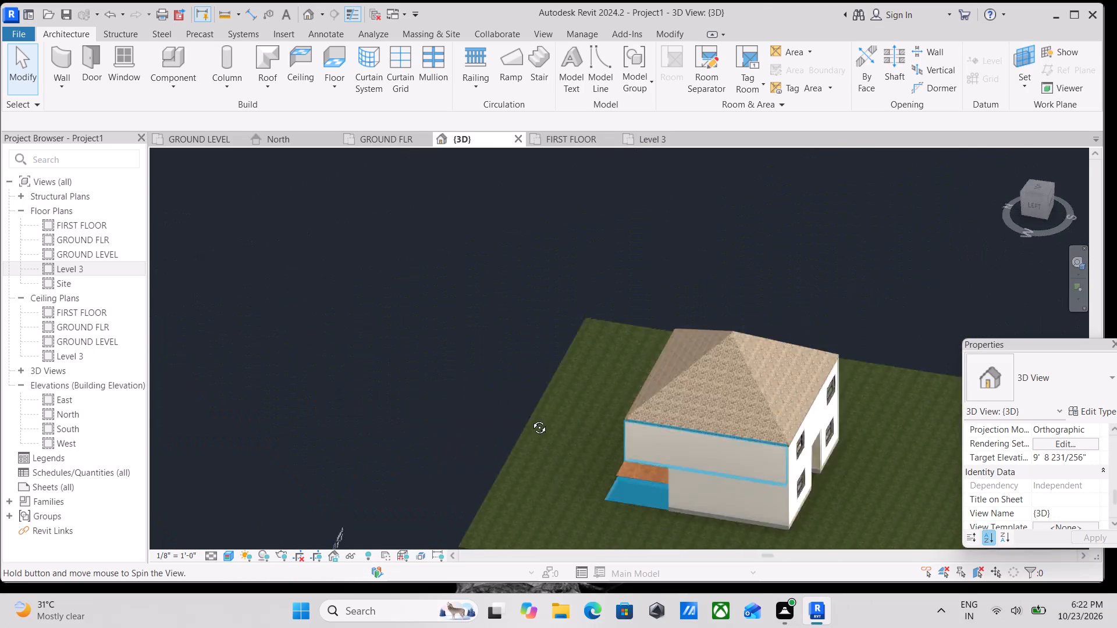
shift+middle_drag(531, 419, 436, 387)
scroll(809, 469, up, 11)
scroll(774, 390, up, 2)
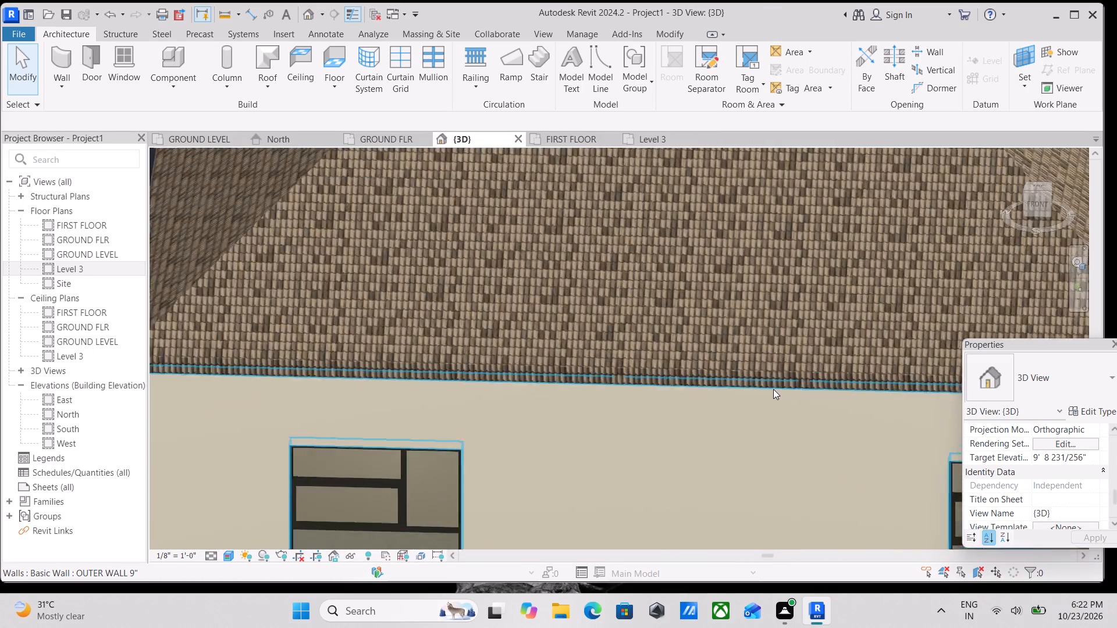
scroll(773, 389, up, 4)
scroll(785, 377, down, 9)
middle_drag(785, 377, 712, 384)
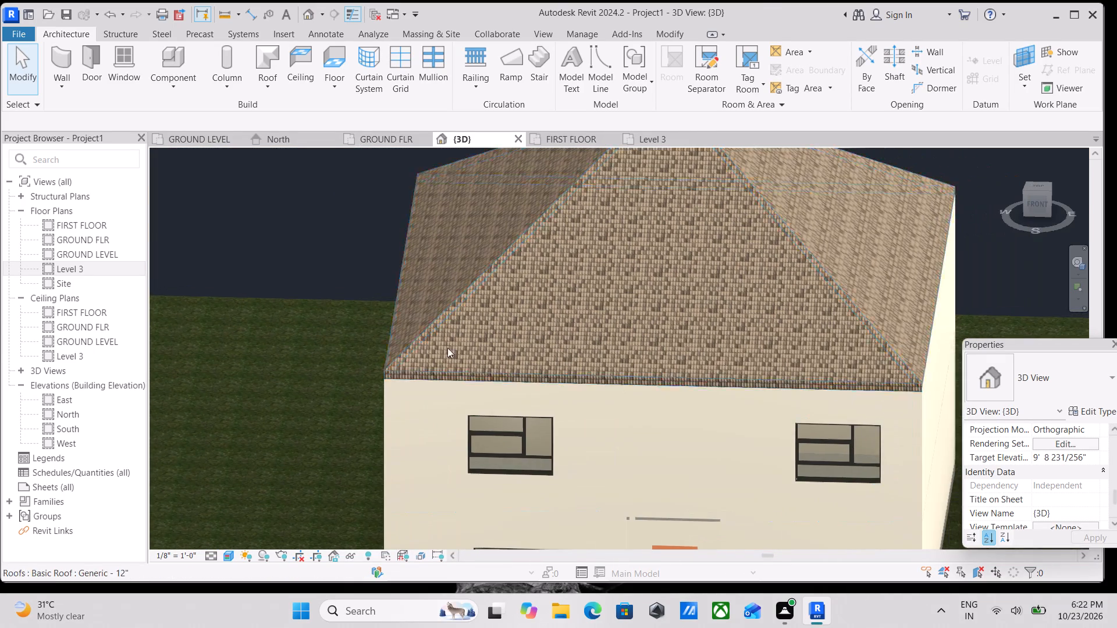
Select the roof and lower its ridge slightly with the height handle at the top.
scroll(387, 336, up, 4)
click(394, 395)
scroll(449, 384, down, 5)
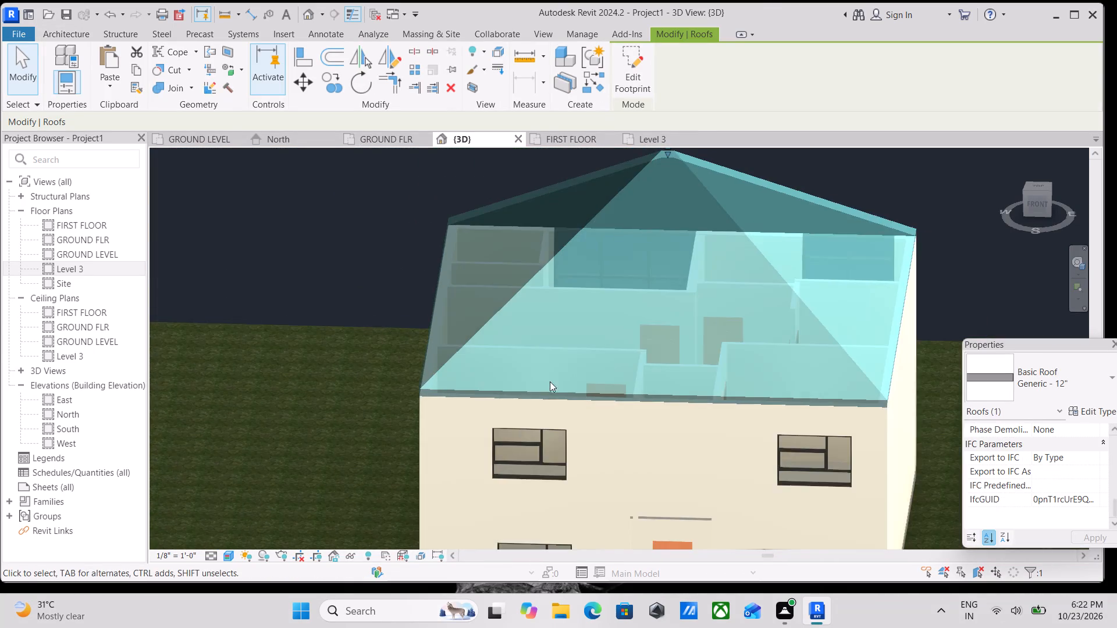
middle_drag(550, 382, 493, 467)
drag(611, 241, 613, 260)
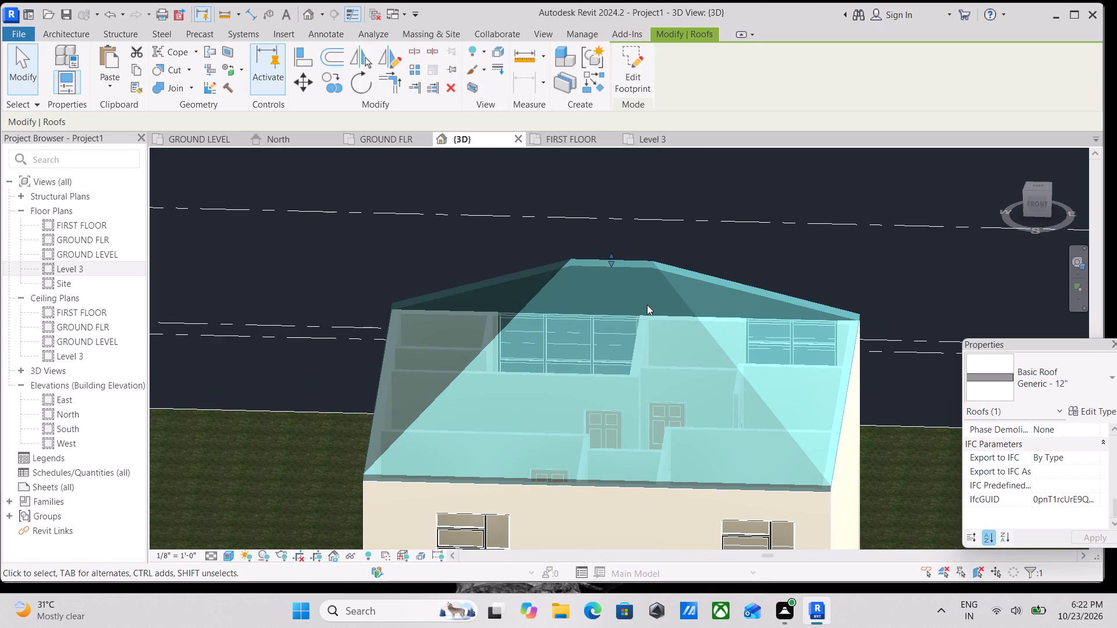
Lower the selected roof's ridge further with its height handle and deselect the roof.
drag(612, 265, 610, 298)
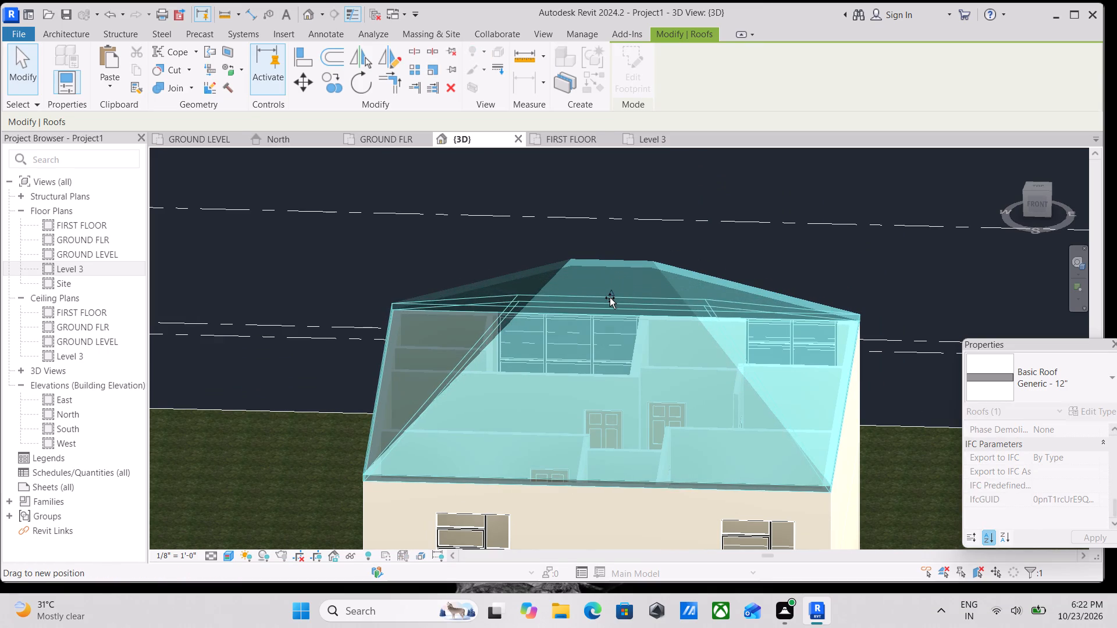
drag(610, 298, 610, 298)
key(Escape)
Examine the flattened tiled roof and its eaves from all sides of the house.
scroll(697, 351, down, 3)
scroll(769, 387, down, 1)
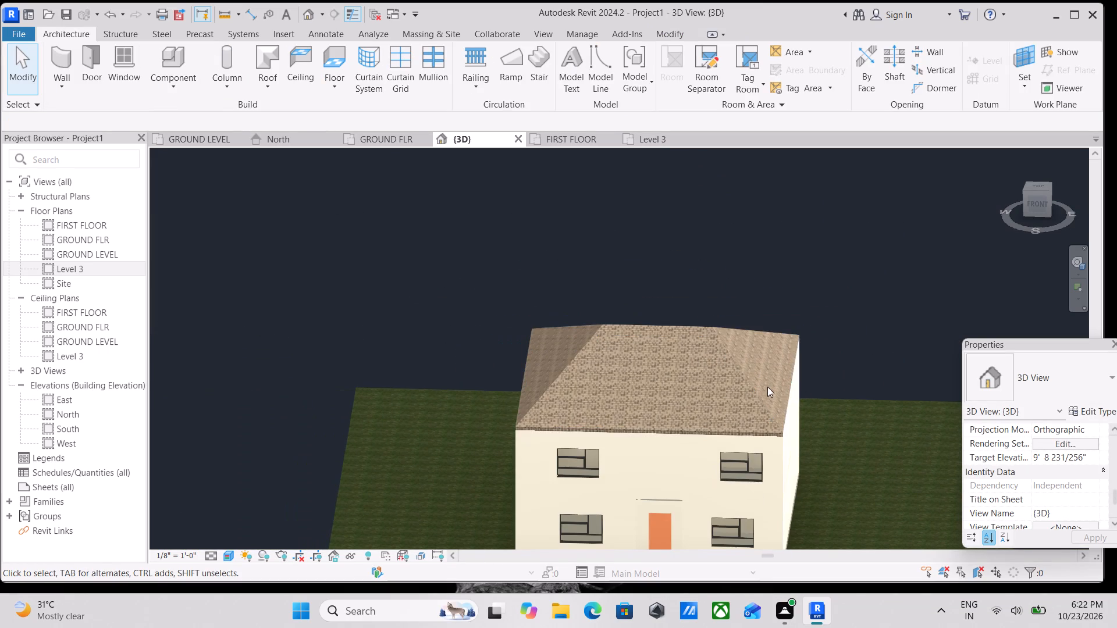
shift+middle_drag(752, 392, 461, 347)
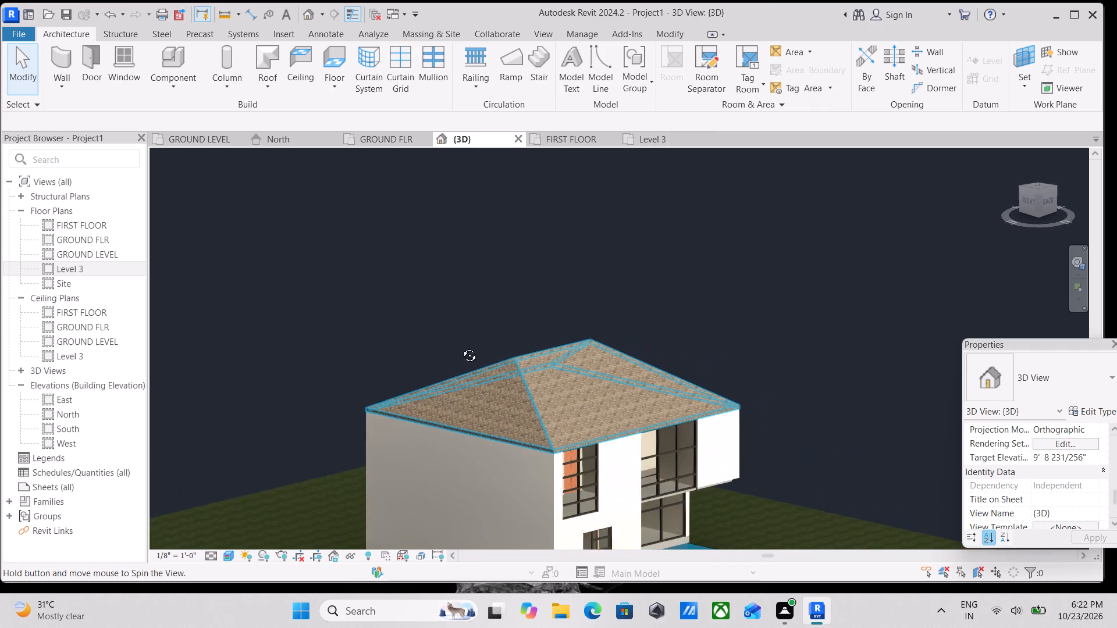
shift+middle_drag(461, 347, 458, 350)
scroll(557, 454, up, 3)
scroll(695, 388, down, 2)
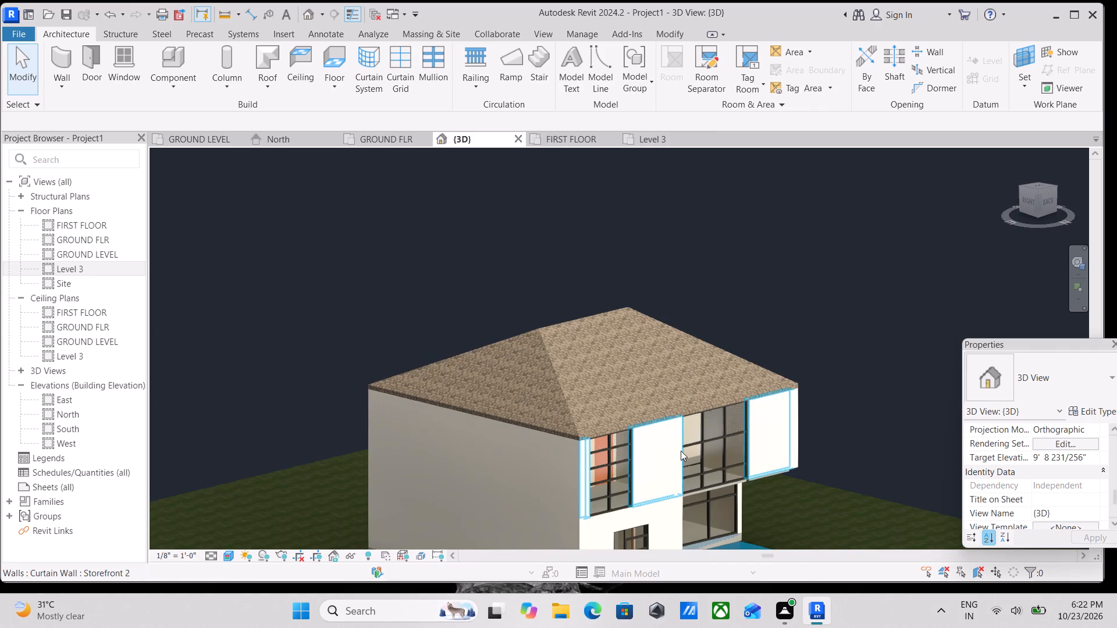
shift+middle_drag(677, 450, 533, 444)
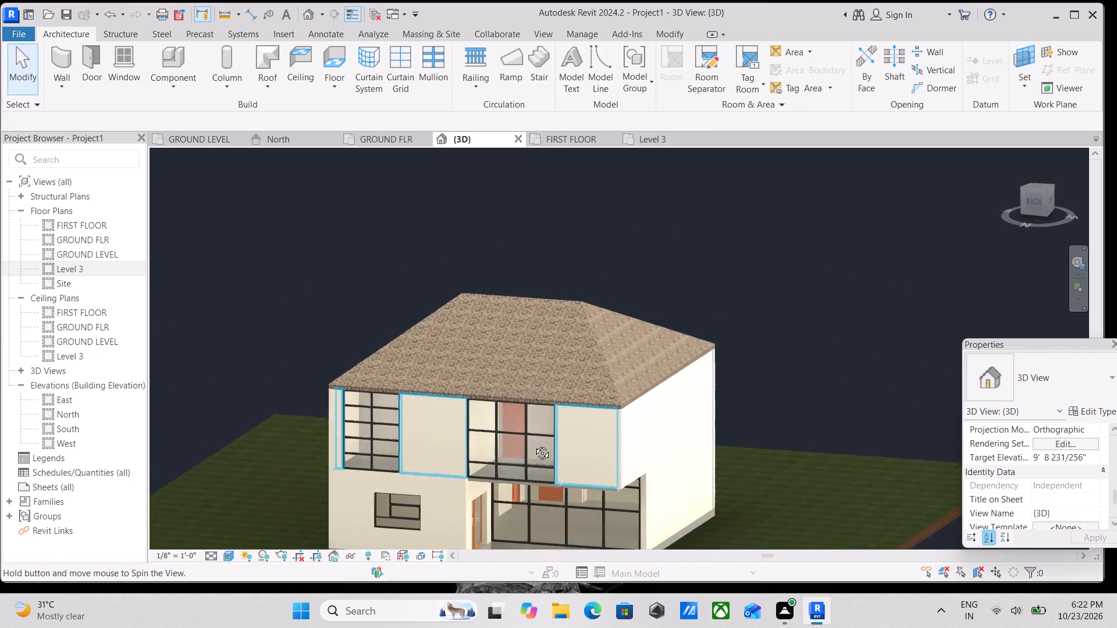
shift+middle_drag(533, 444, 529, 453)
scroll(535, 457, down, 1)
middle_drag(535, 457, 622, 408)
shift+middle_drag(620, 462, 613, 547)
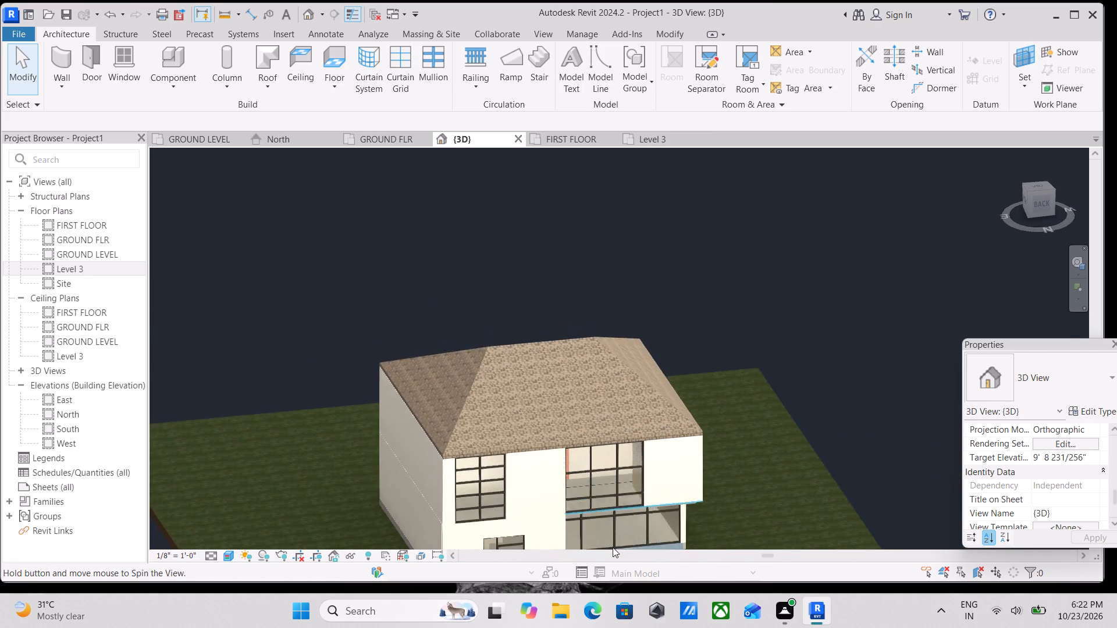
scroll(636, 449, down, 1)
middle_drag(636, 449, 692, 323)
shift+middle_drag(577, 371, 742, 454)
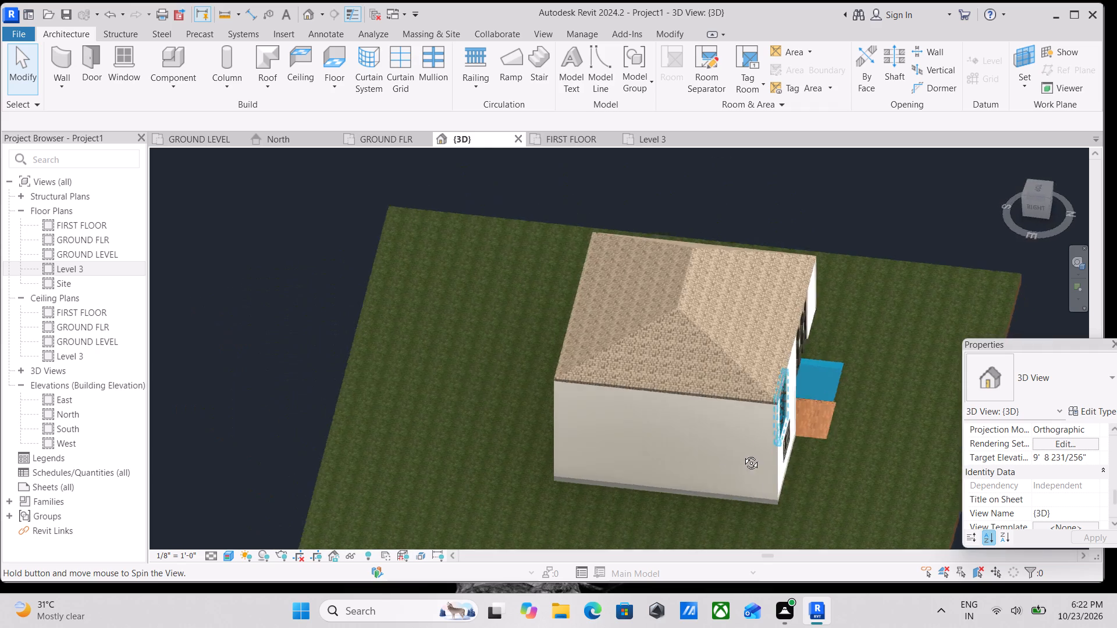
shift+middle_drag(742, 454, 744, 453)
shift+middle_drag(725, 449, 899, 379)
shift+middle_drag(760, 407, 878, 351)
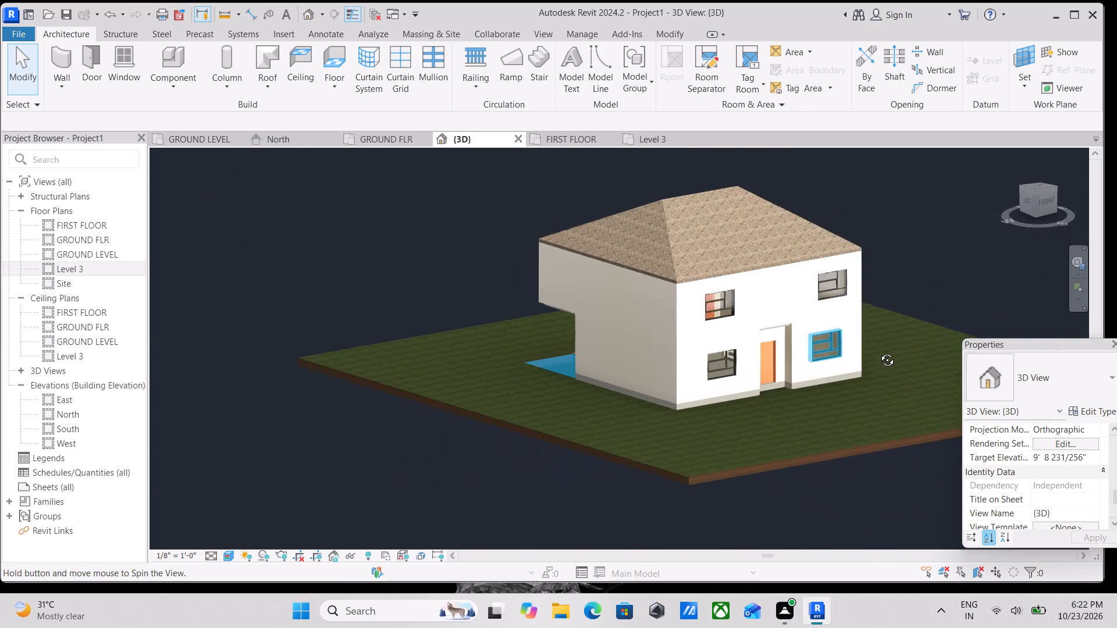
shift+middle_drag(878, 351, 892, 400)
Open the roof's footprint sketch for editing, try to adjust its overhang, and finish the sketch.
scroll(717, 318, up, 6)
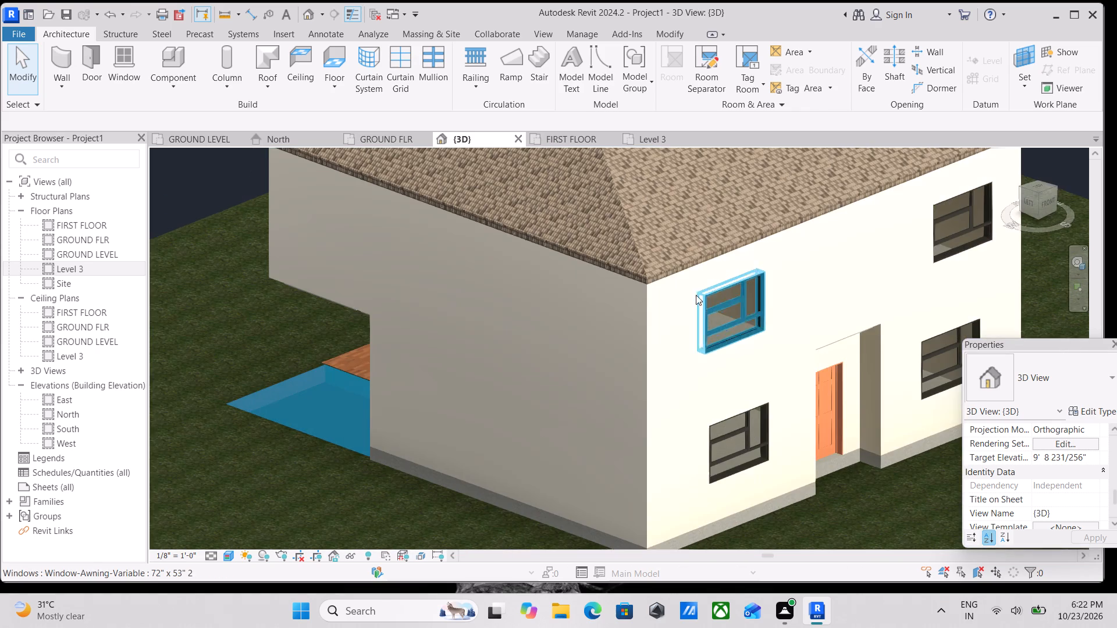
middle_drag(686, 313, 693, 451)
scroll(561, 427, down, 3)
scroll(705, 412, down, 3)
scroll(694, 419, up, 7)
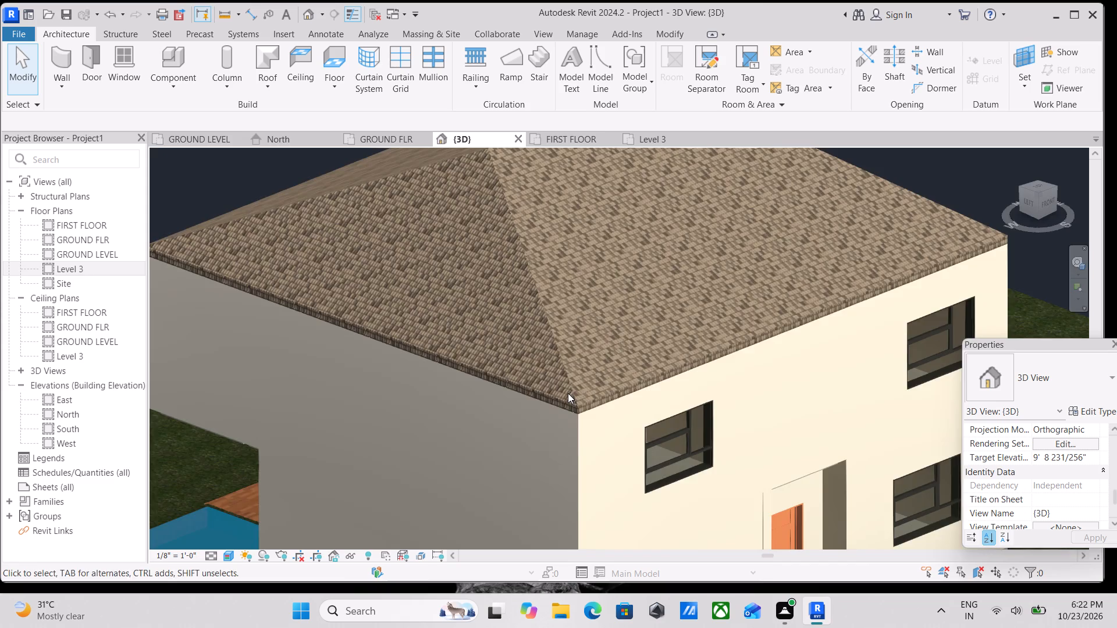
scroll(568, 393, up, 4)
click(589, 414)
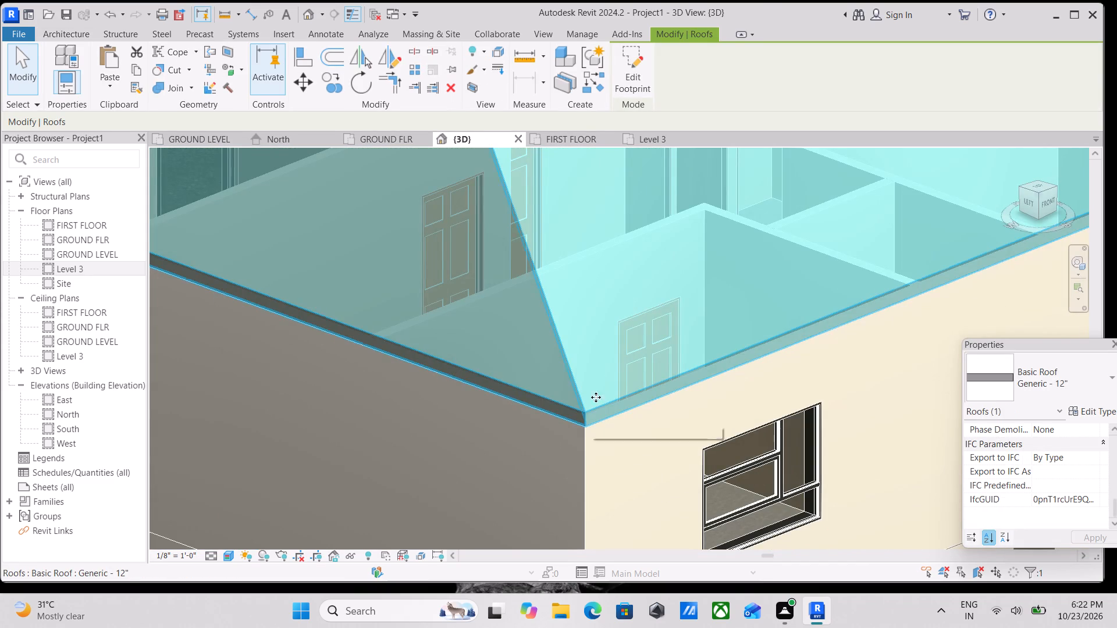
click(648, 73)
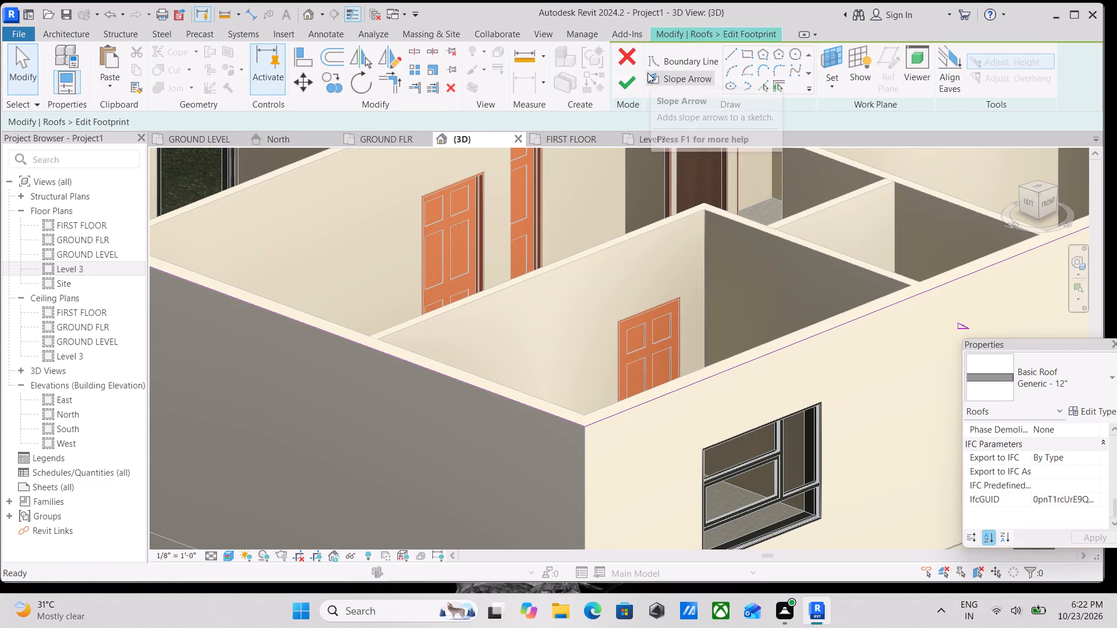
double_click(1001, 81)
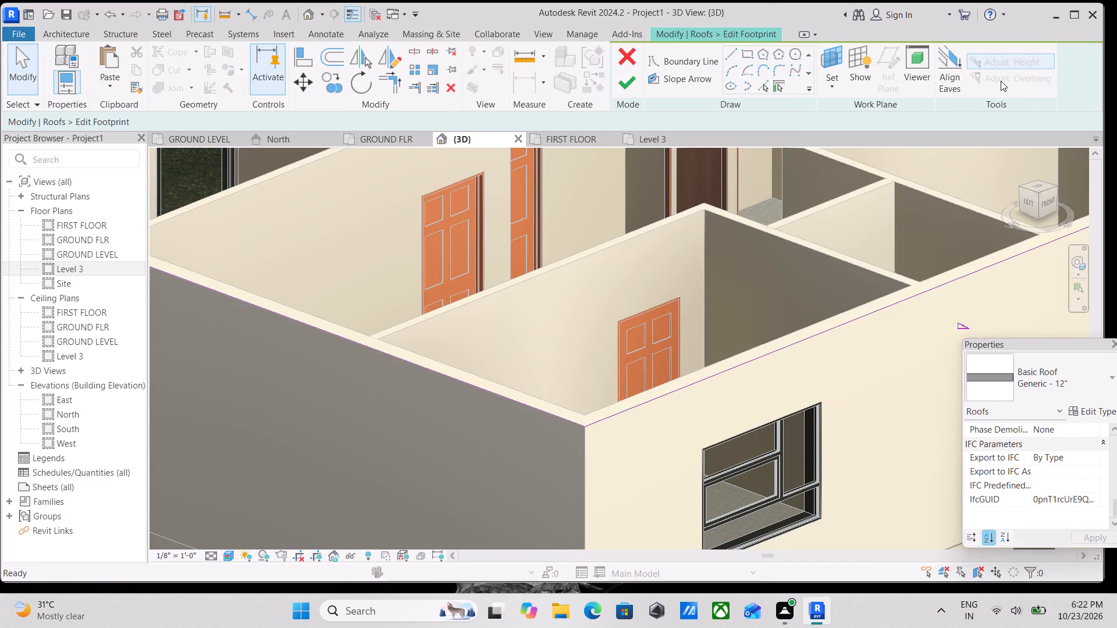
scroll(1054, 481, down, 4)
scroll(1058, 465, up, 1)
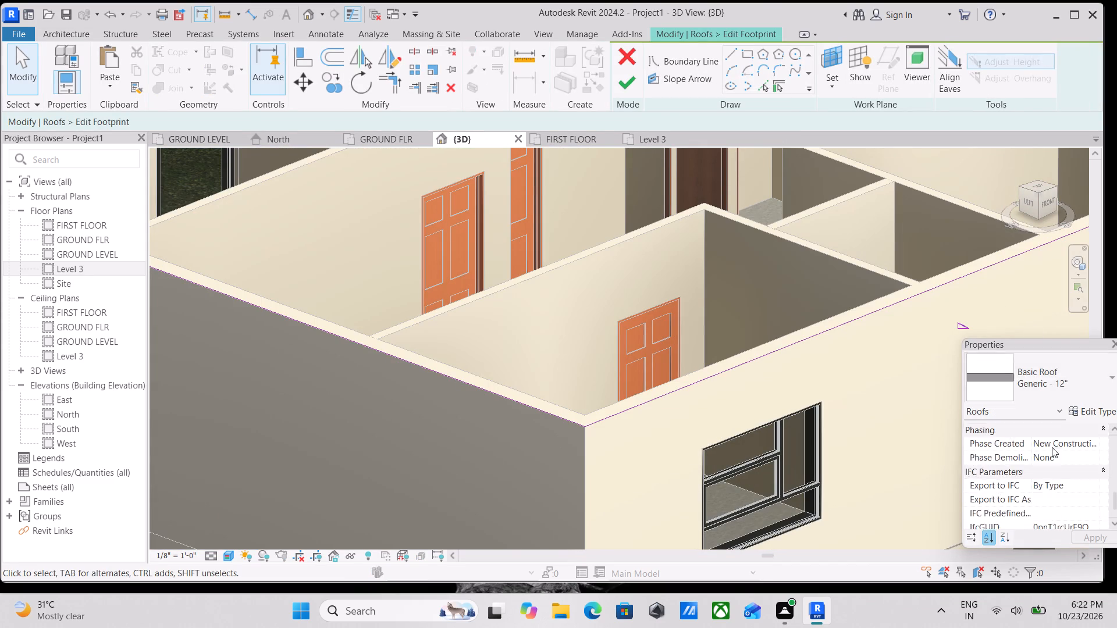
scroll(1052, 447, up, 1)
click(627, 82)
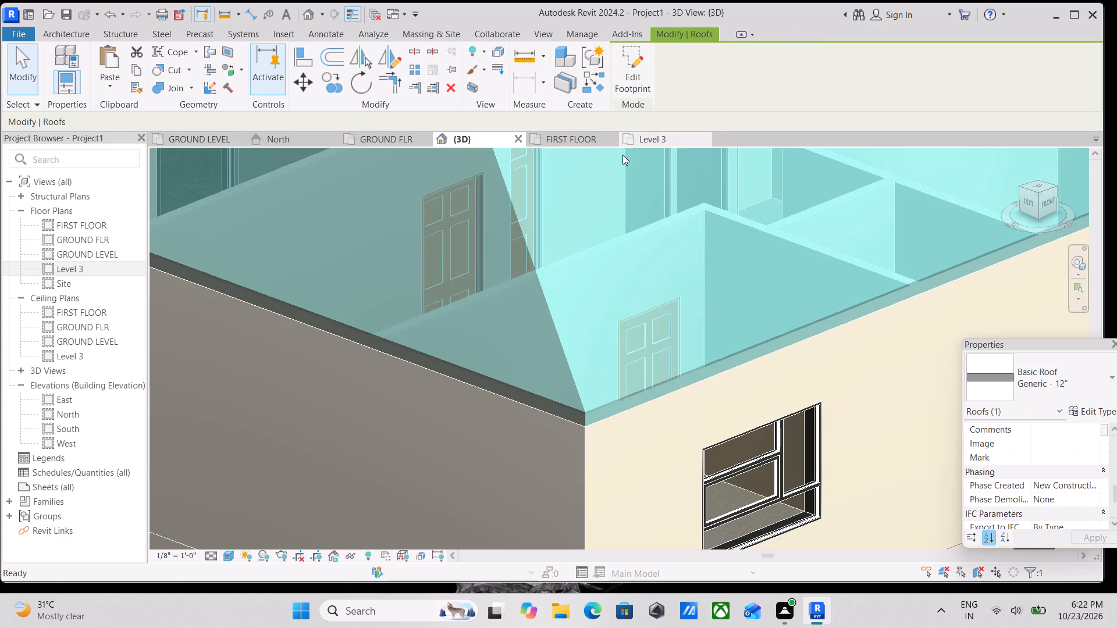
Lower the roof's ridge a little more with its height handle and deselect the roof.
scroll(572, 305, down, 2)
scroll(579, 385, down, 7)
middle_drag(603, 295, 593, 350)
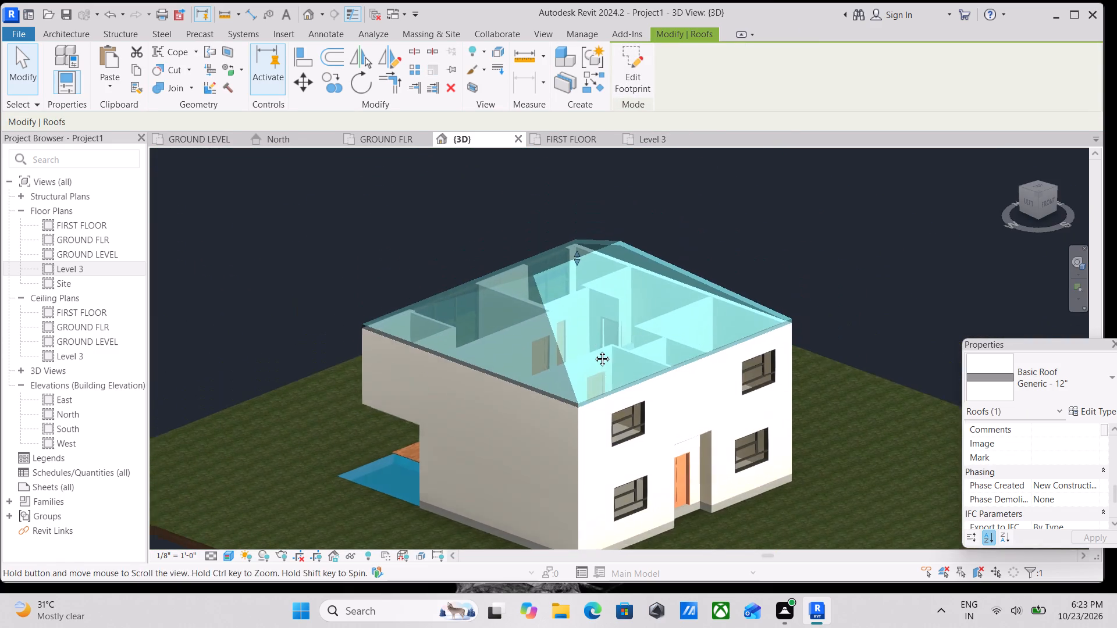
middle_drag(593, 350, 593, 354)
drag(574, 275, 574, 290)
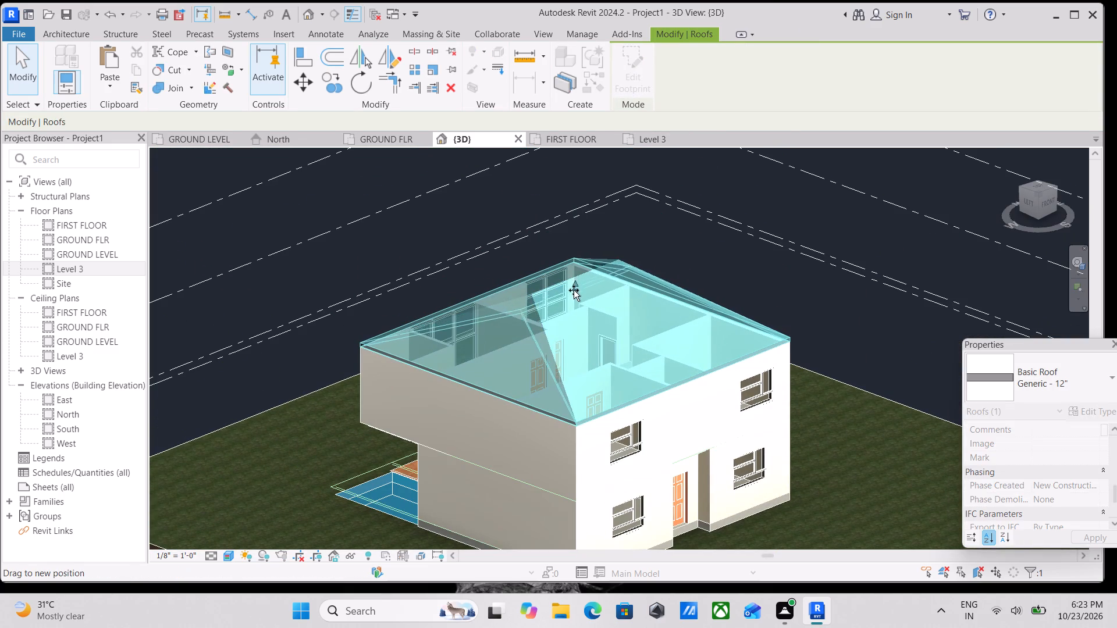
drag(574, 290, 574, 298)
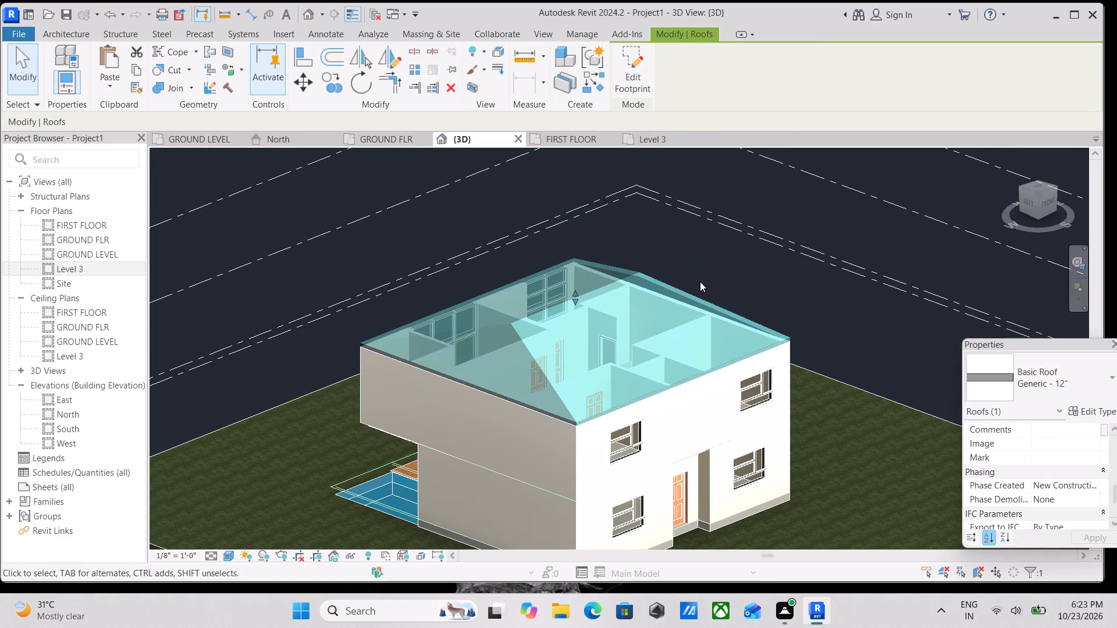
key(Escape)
Raise the roof's ridge slightly with its height handle, then delete the roof.
scroll(689, 292, down, 2)
scroll(621, 380, up, 3)
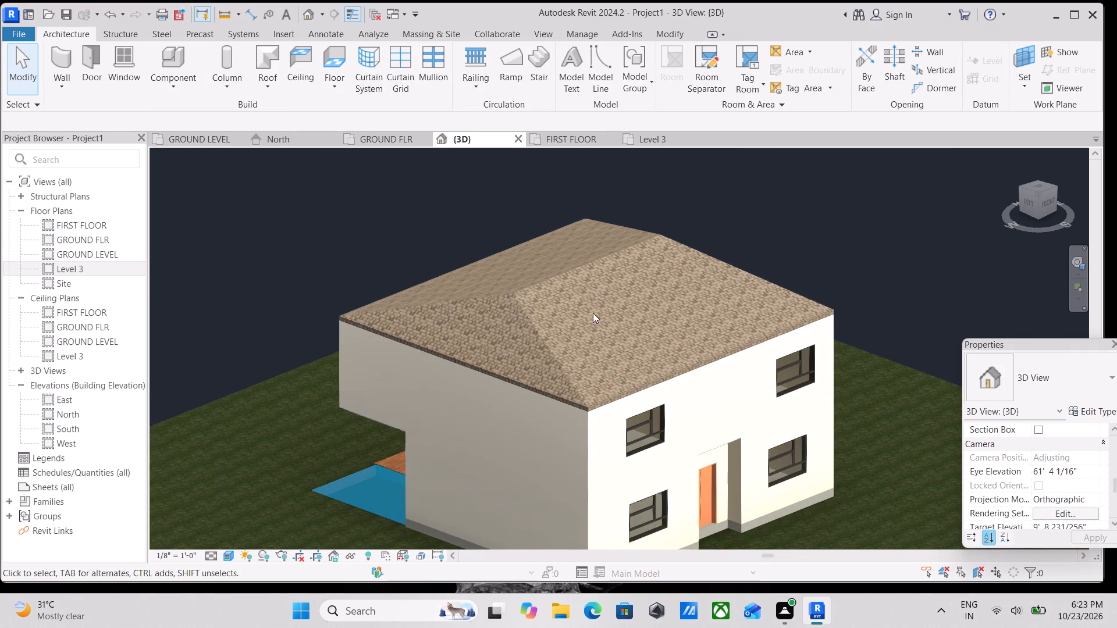
click(521, 289)
drag(587, 259, 588, 247)
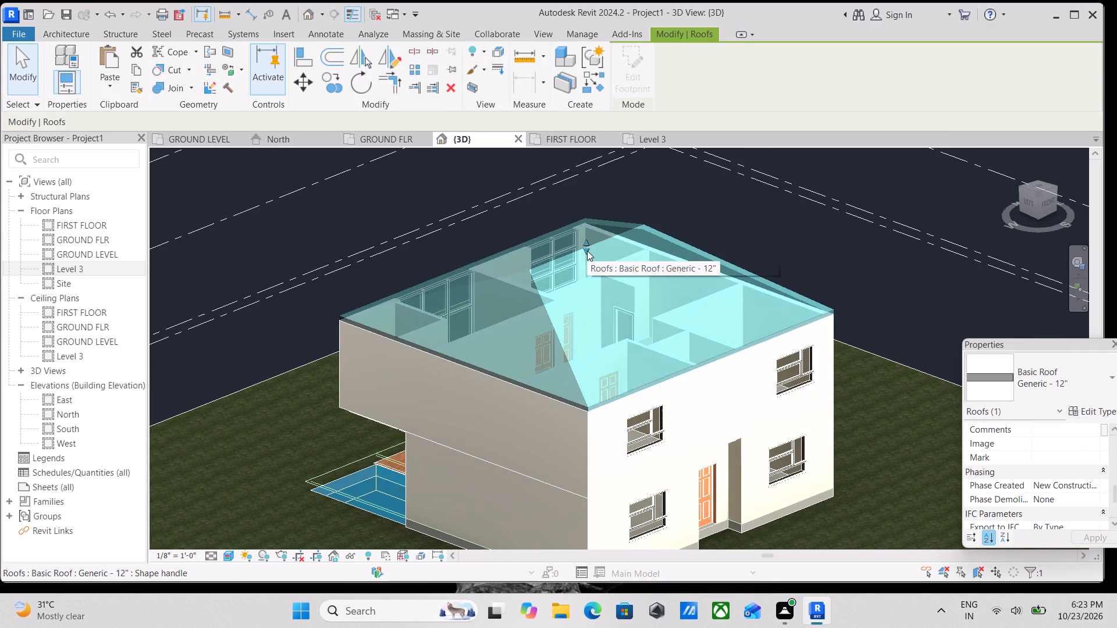
right_click(587, 251)
click(643, 369)
Switch the 3D view of the roofless house to a shaded visual style without material textures.
scroll(591, 347, down, 3)
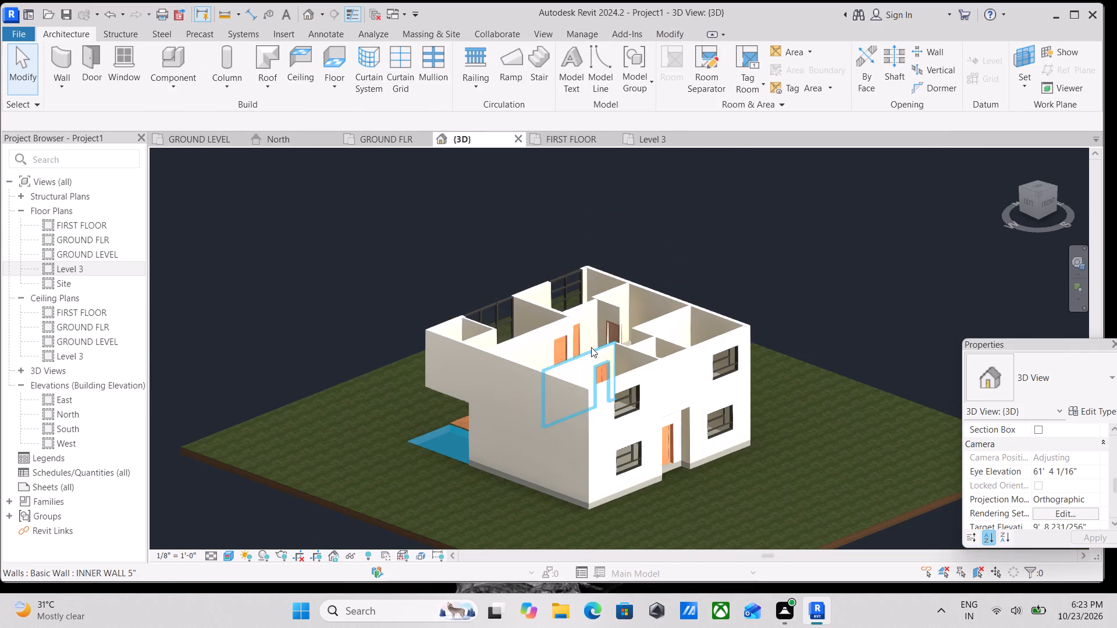
middle_drag(556, 351, 618, 392)
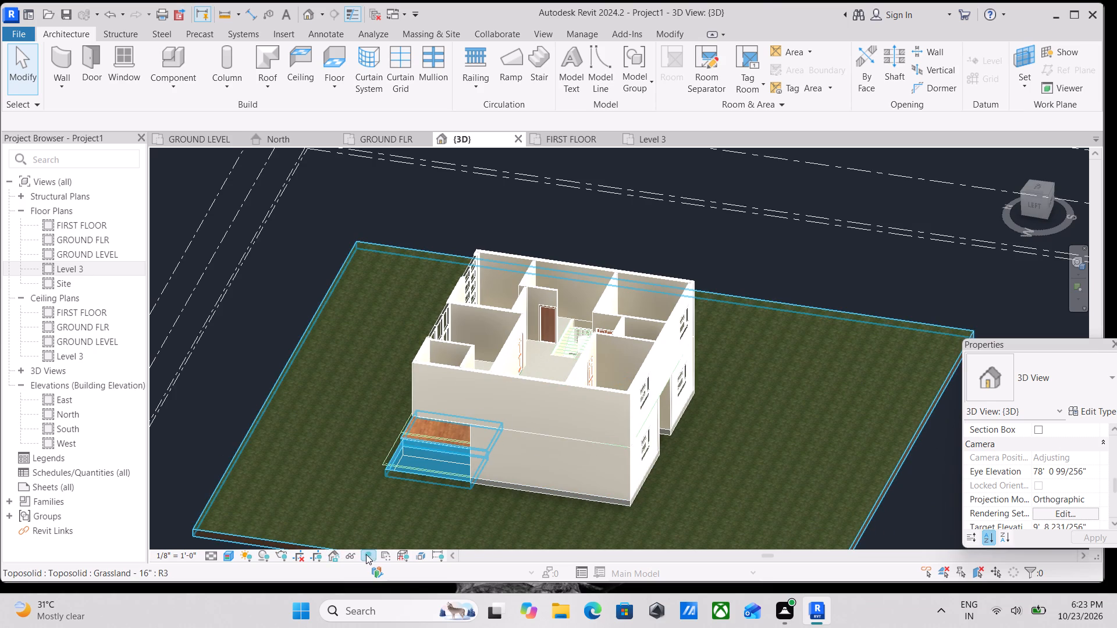
click(229, 557)
click(251, 499)
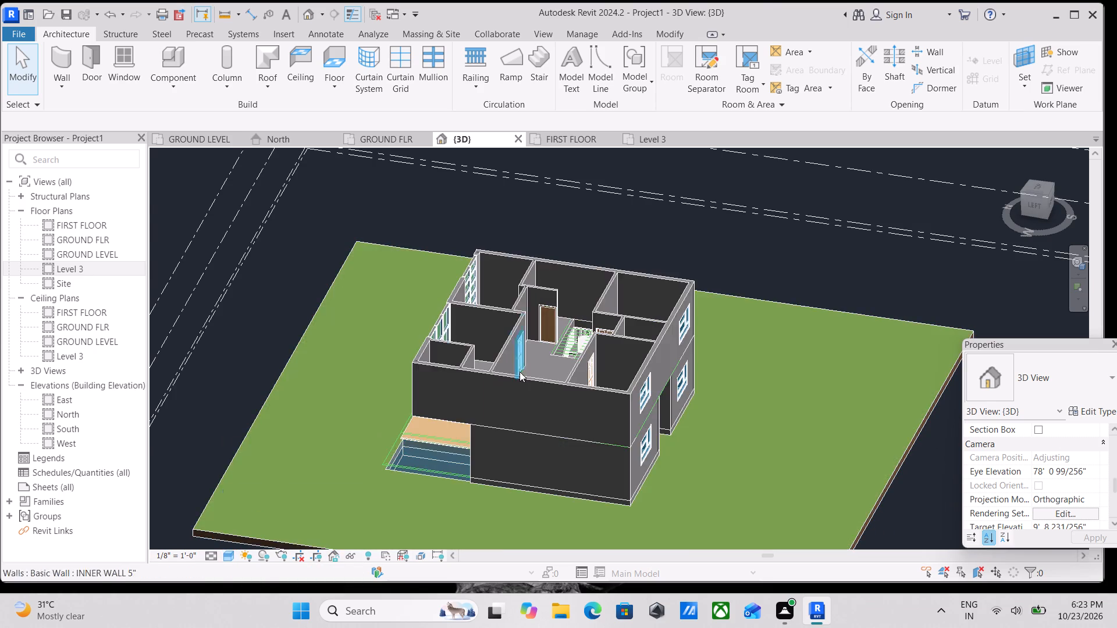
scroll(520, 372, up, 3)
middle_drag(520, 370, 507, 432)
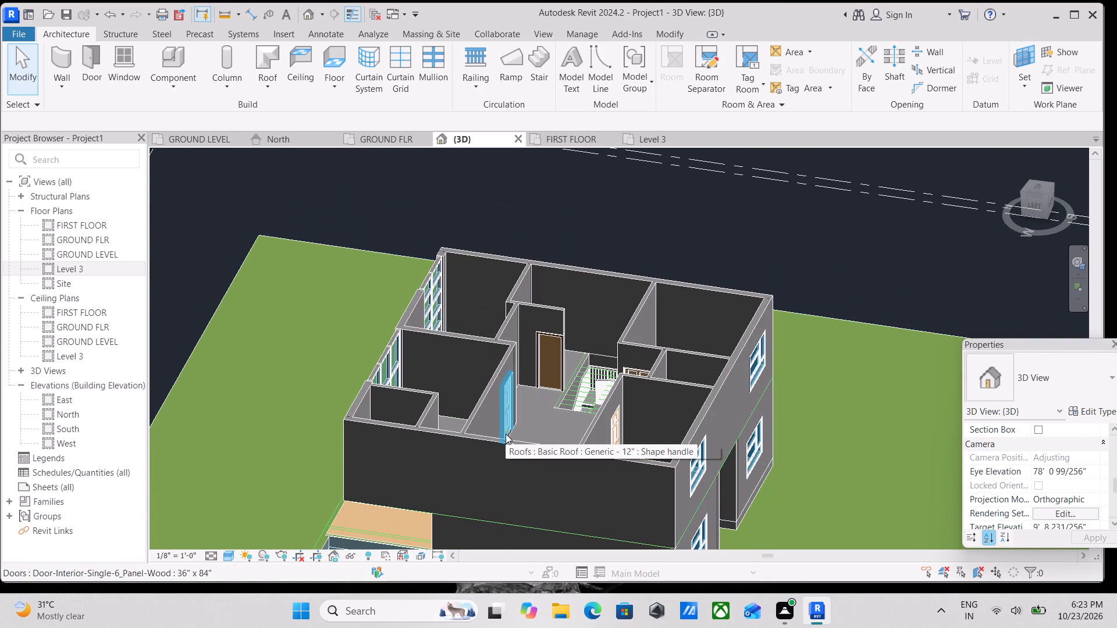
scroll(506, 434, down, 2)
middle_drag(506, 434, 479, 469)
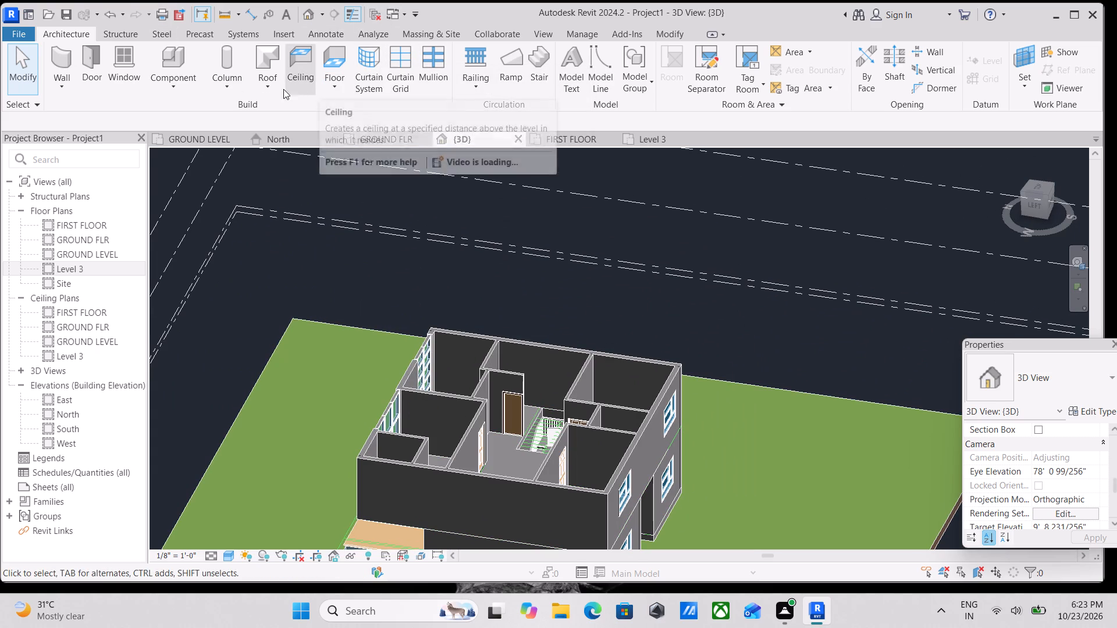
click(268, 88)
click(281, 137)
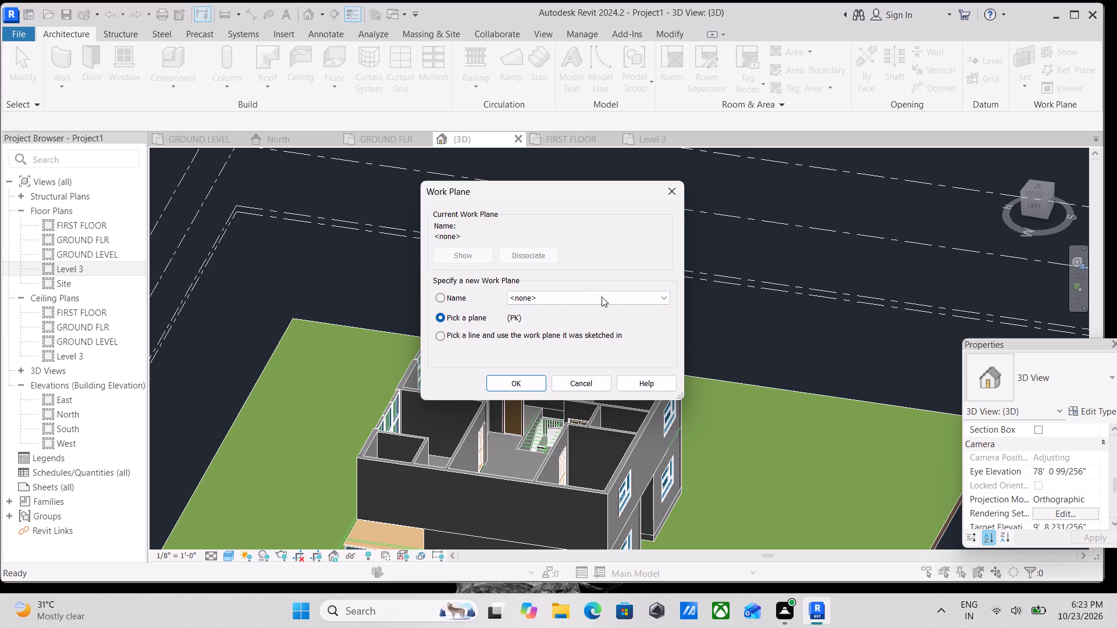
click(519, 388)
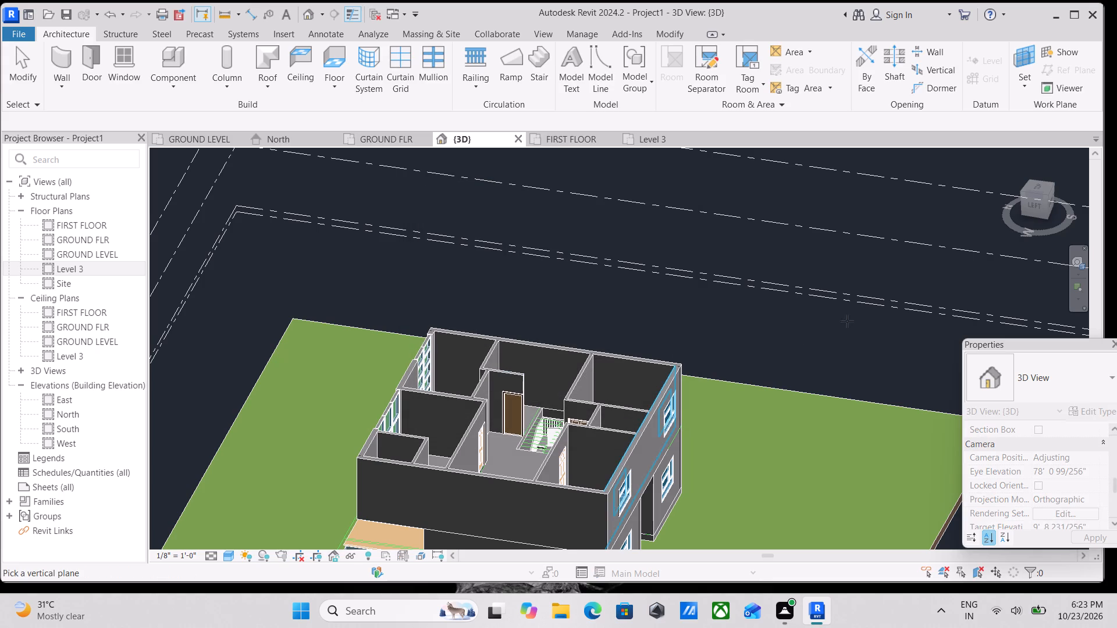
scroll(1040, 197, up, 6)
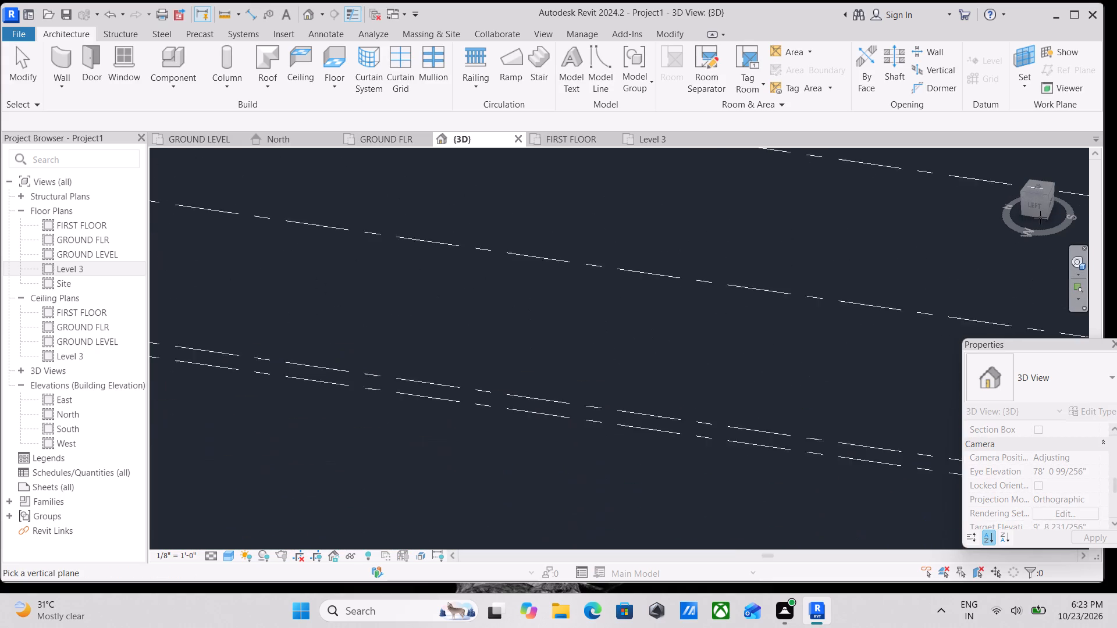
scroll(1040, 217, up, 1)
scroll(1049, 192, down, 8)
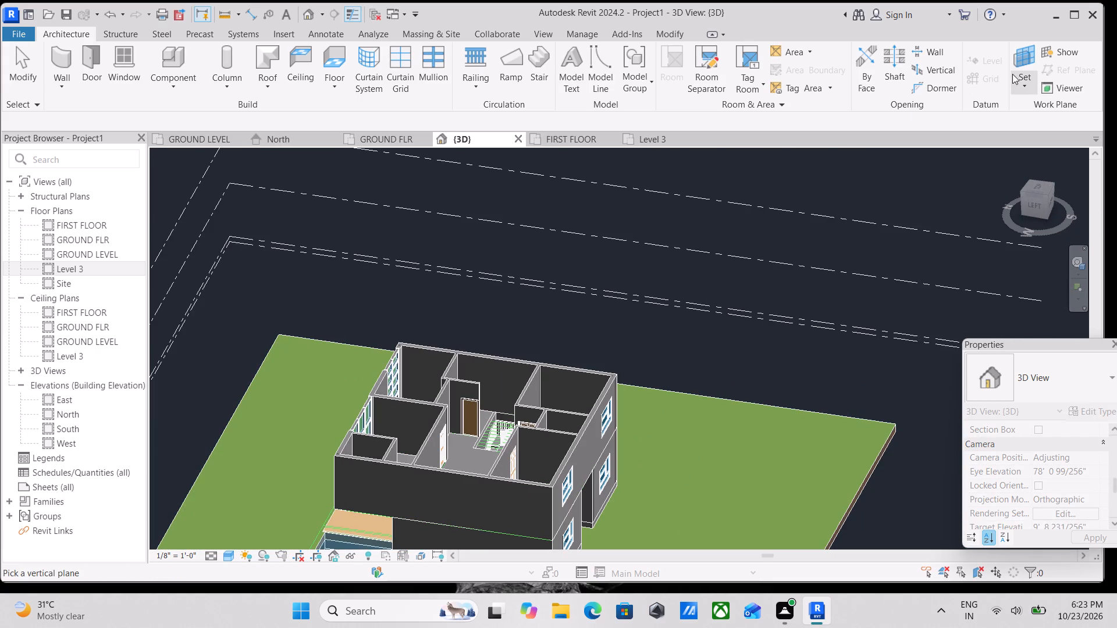
Set the work plane by picking the upper-storey wall on the left side of the house.
click(1016, 77)
click(1029, 134)
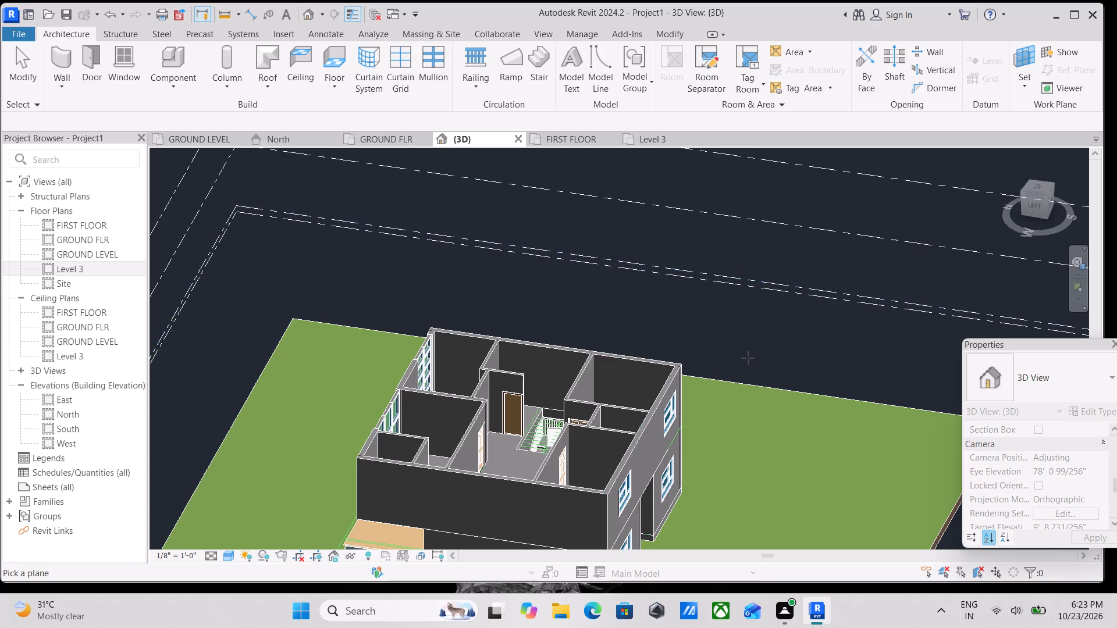
scroll(572, 498, up, 5)
scroll(595, 492, down, 1)
middle_drag(595, 491, 661, 315)
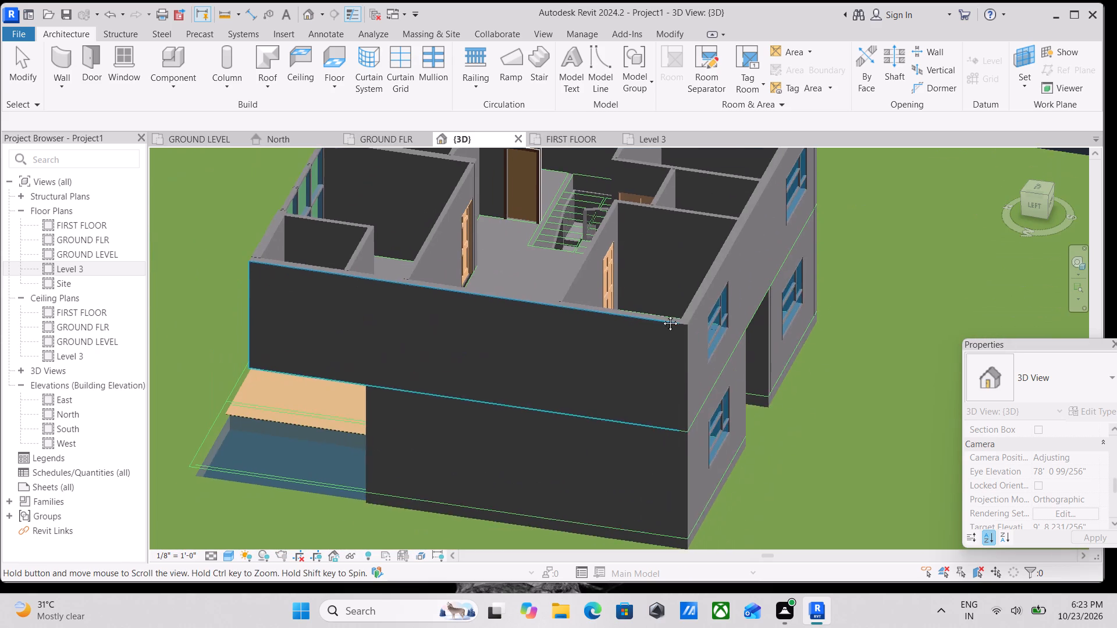
middle_drag(661, 315, 669, 306)
scroll(643, 323, up, 2)
click(673, 296)
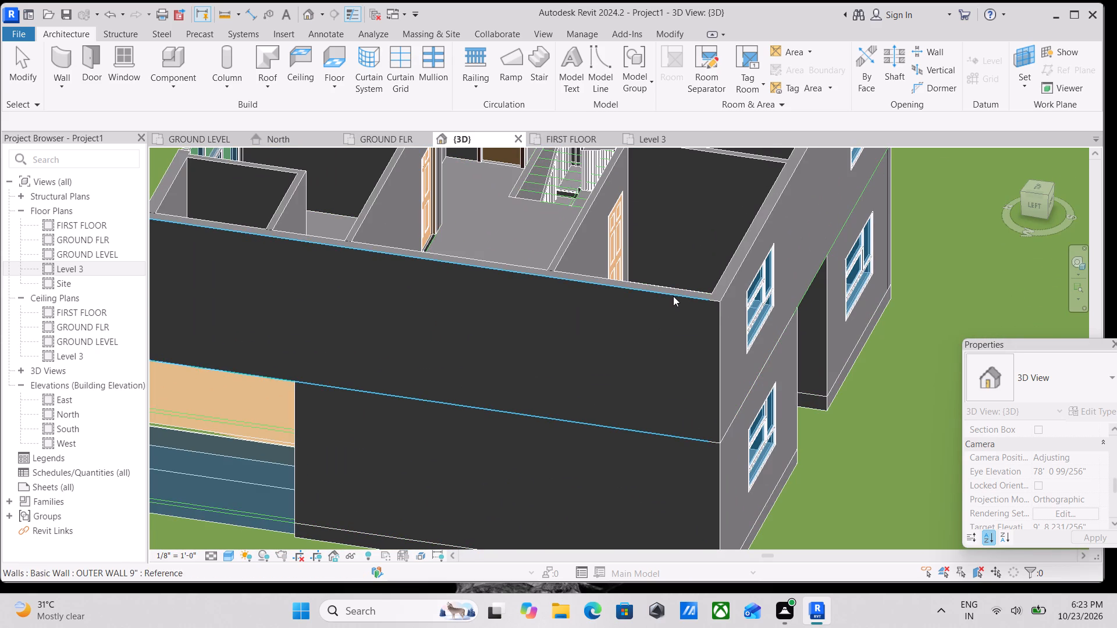
Start a roof by extrusion in the left side view, using Level 3 as the reference level with a 0' 0" offset.
click(1038, 203)
scroll(622, 341, up, 10)
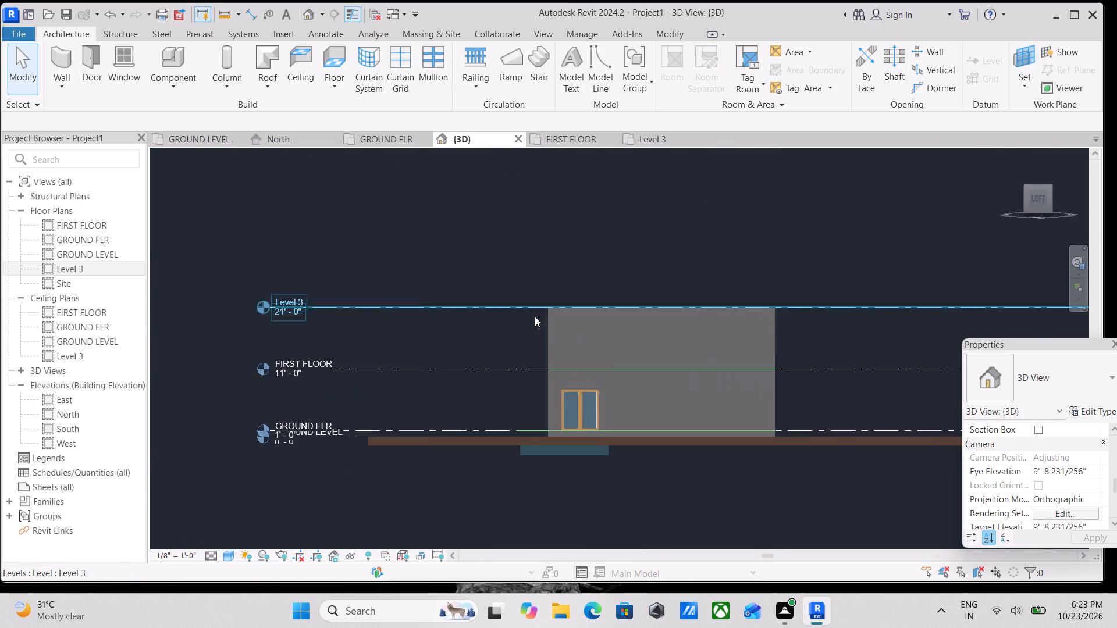
scroll(535, 316, up, 3)
middle_drag(674, 304, 630, 365)
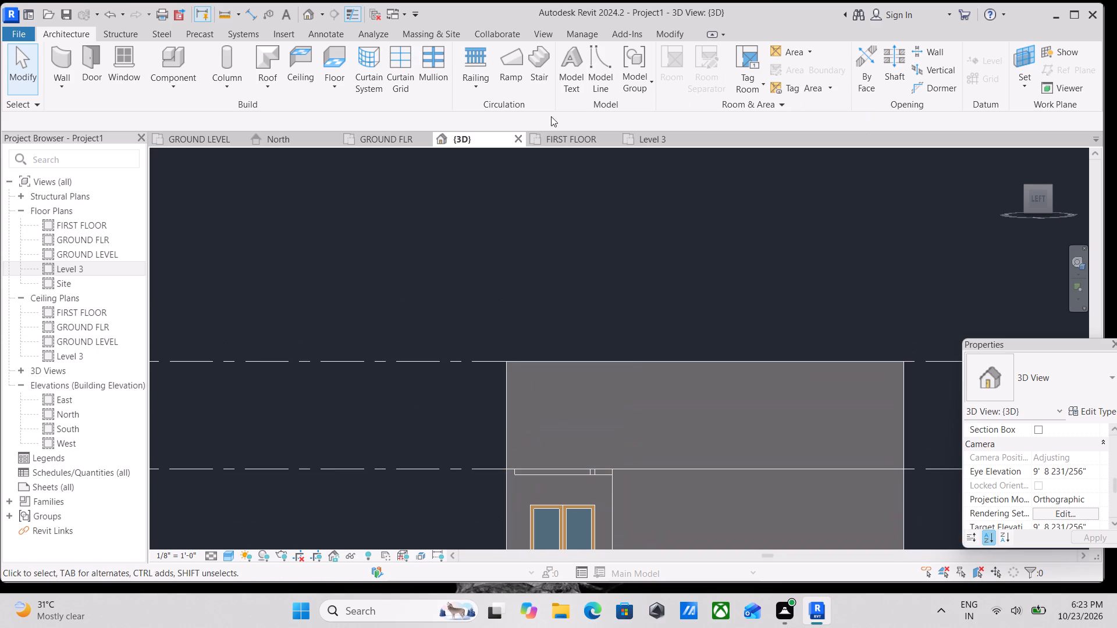
click(278, 82)
click(312, 135)
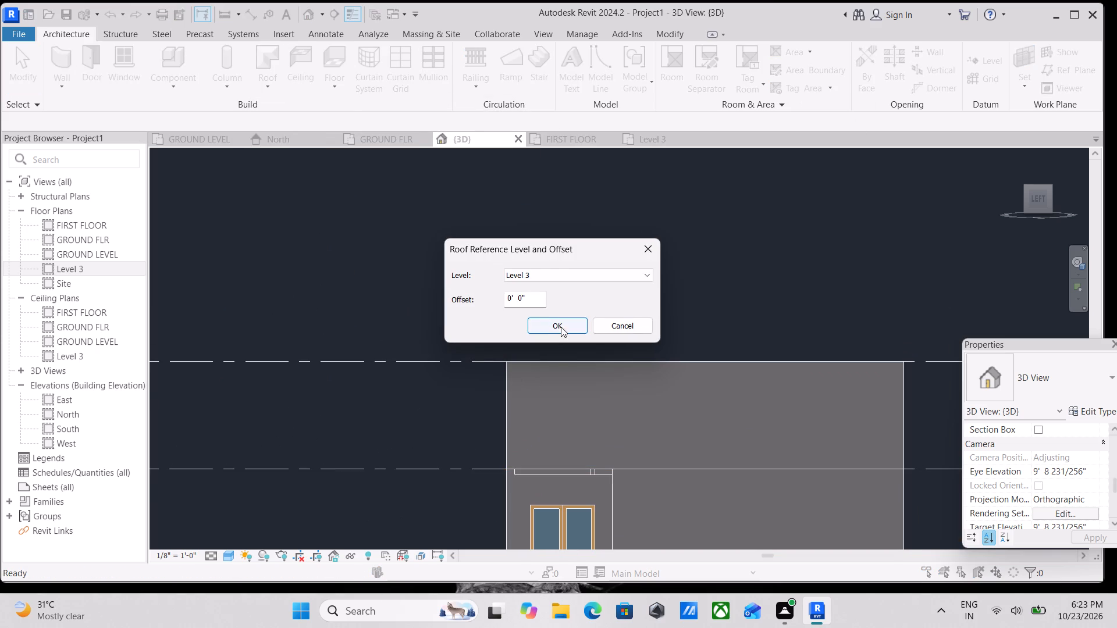
click(560, 320)
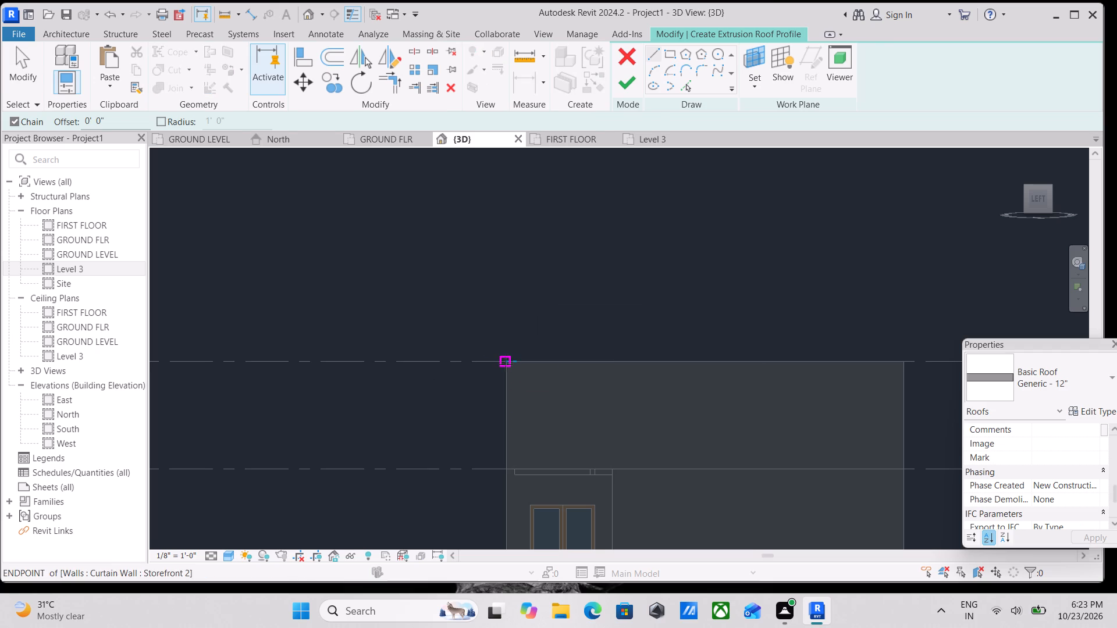
Sketch a closed roof profile on Level 3 with a two-pitch near slope, flat top about 10'-1" high, and straight far slope overhanging about 4'-9".
click(507, 363)
click(479, 359)
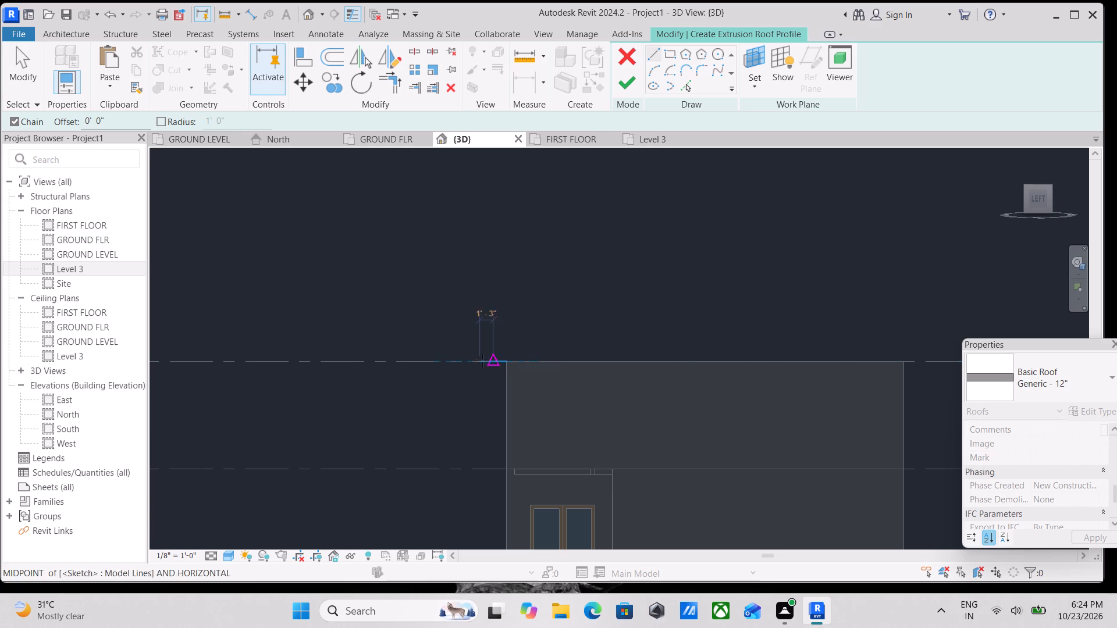
scroll(495, 333, down, 2)
middle_drag(530, 323, 563, 306)
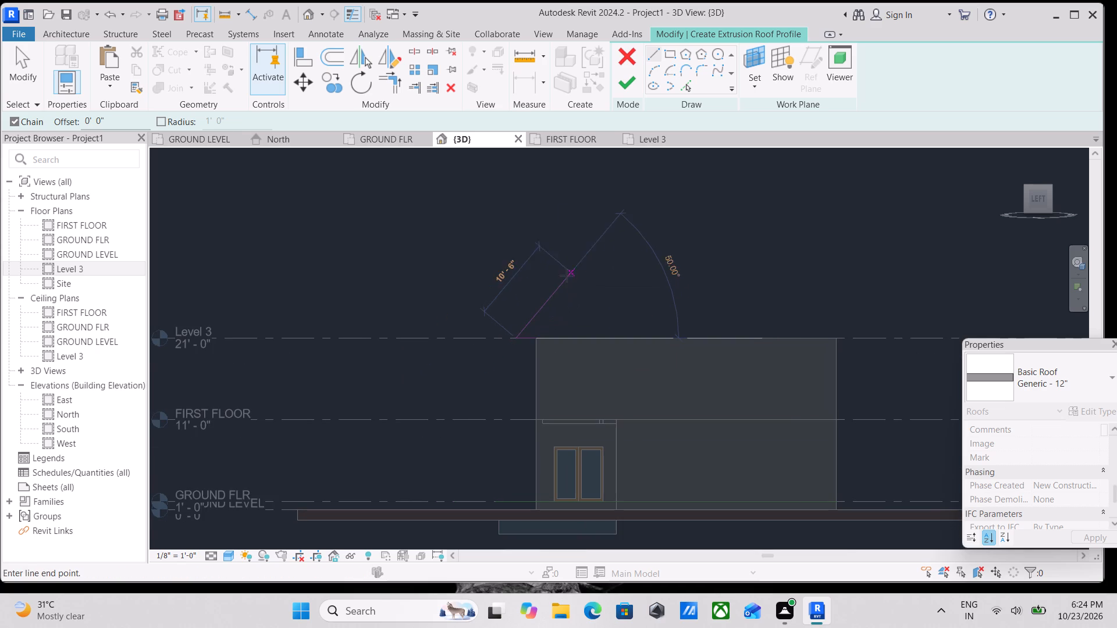
click(578, 272)
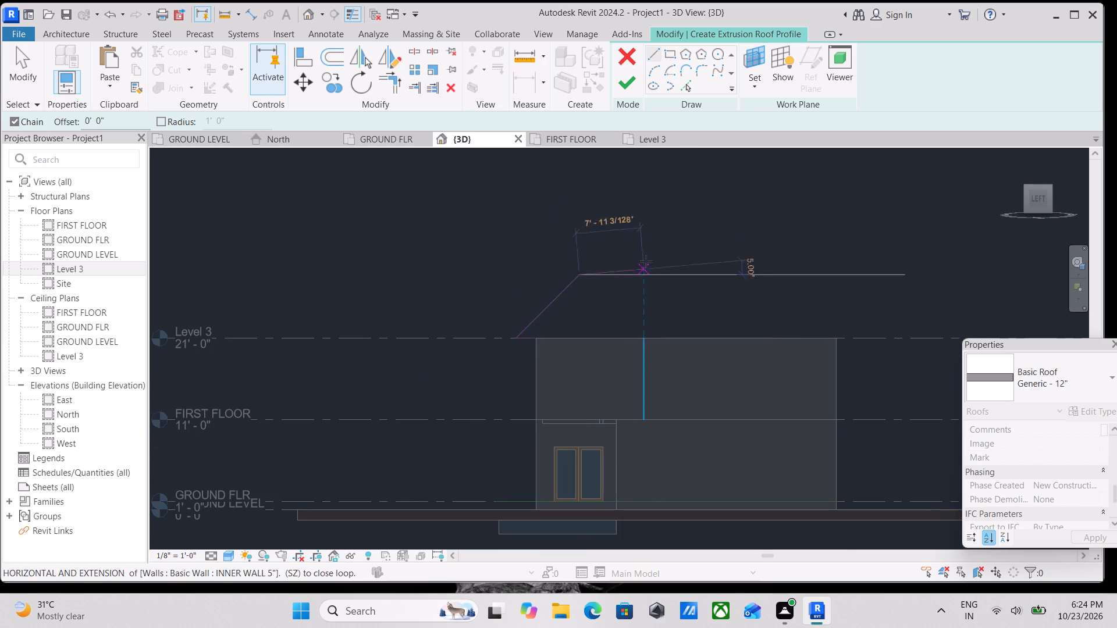
click(650, 253)
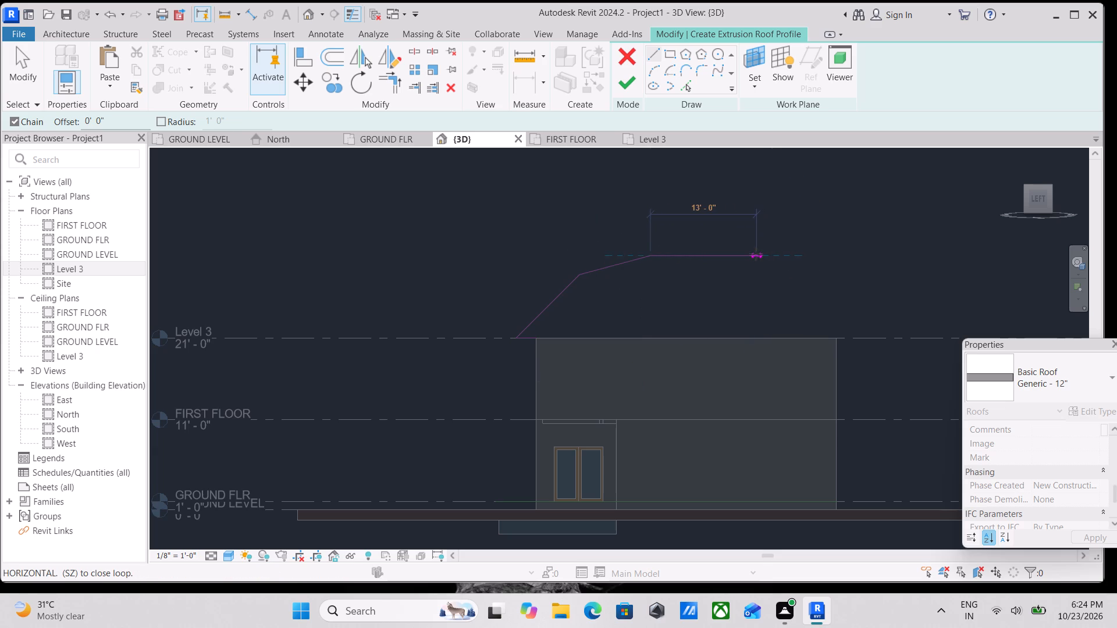
click(734, 252)
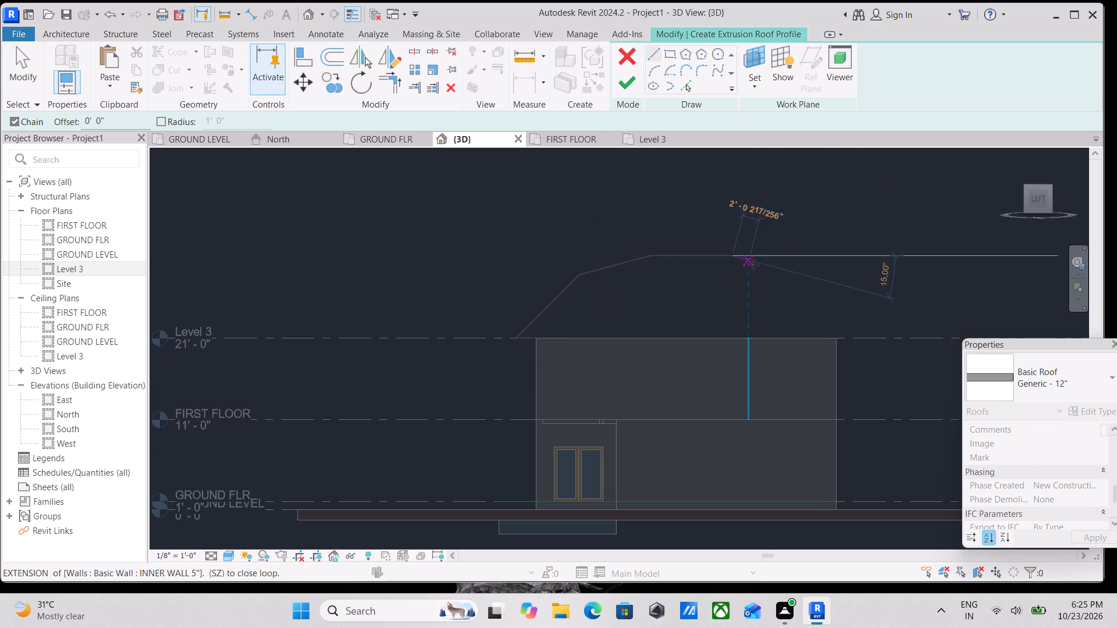
click(763, 270)
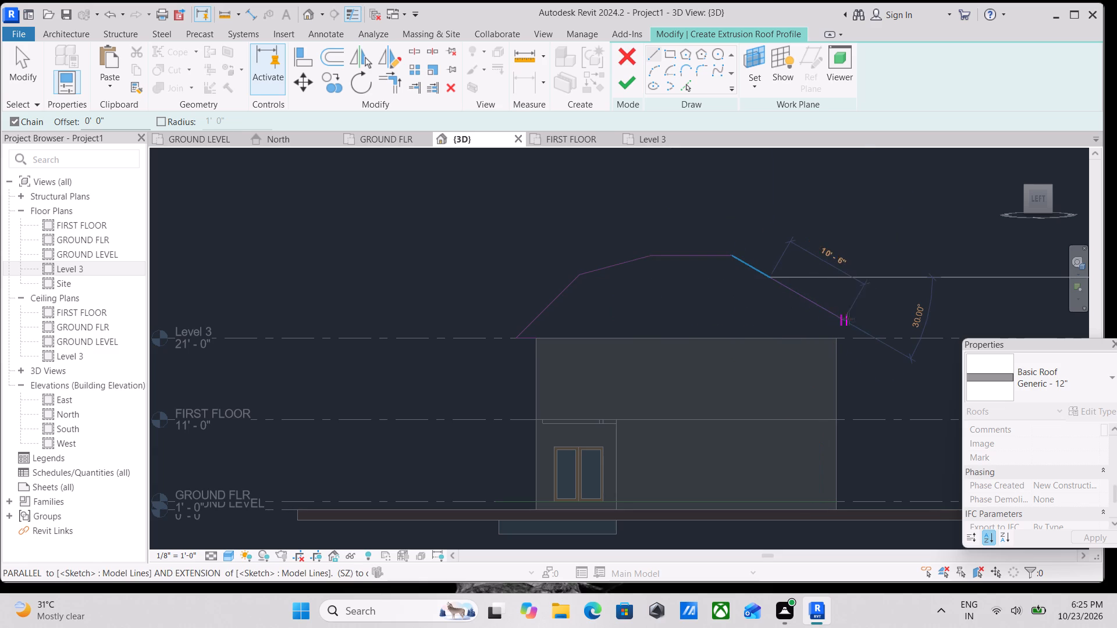
click(880, 334)
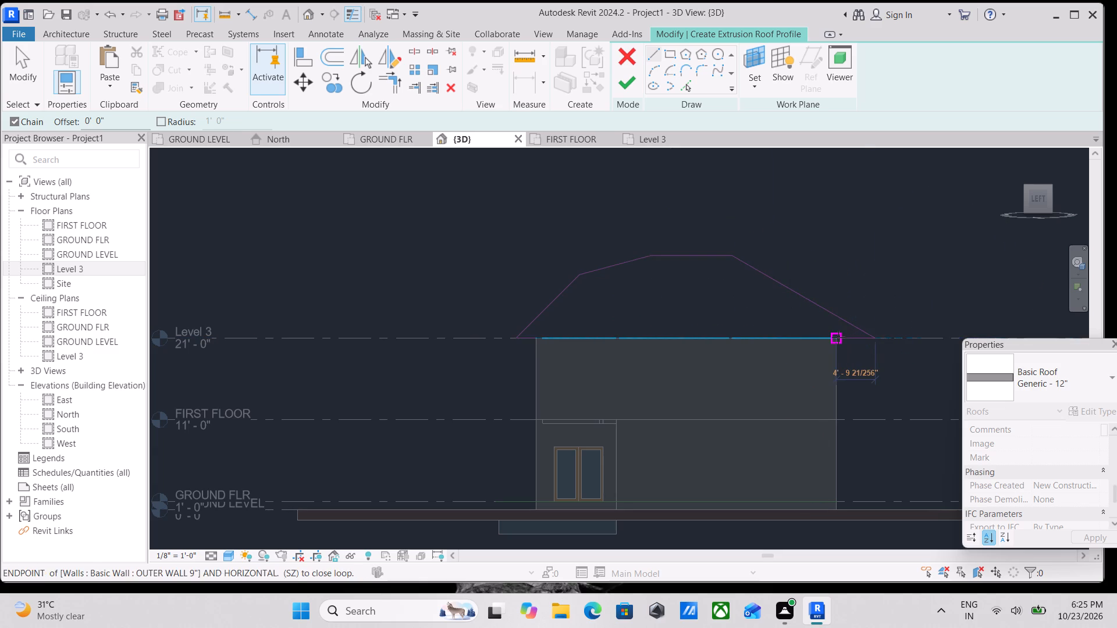
click(838, 337)
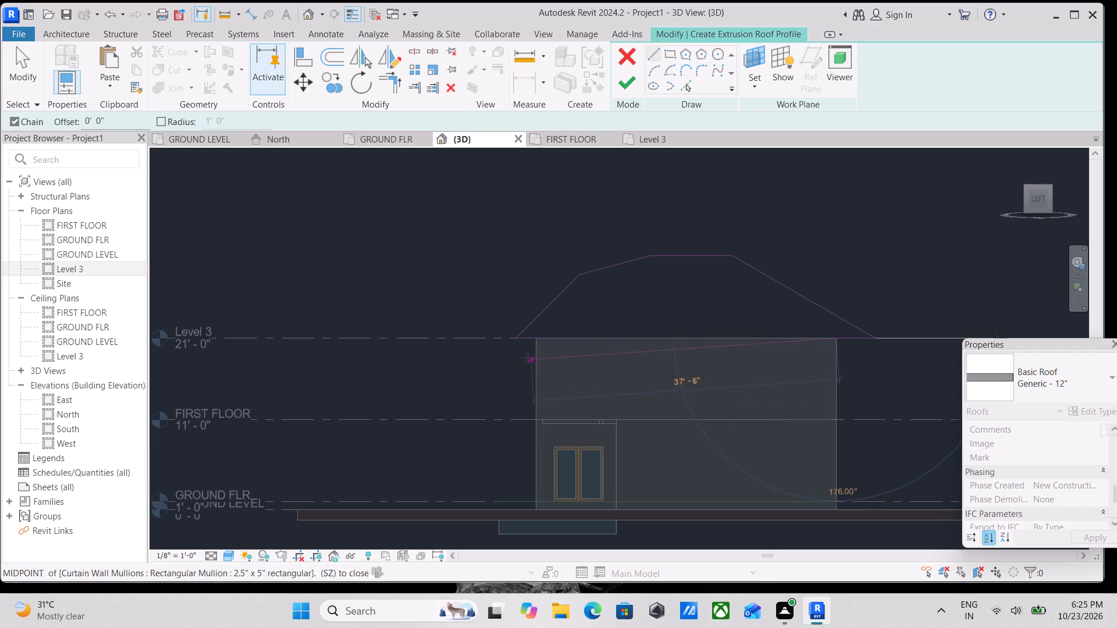
click(538, 341)
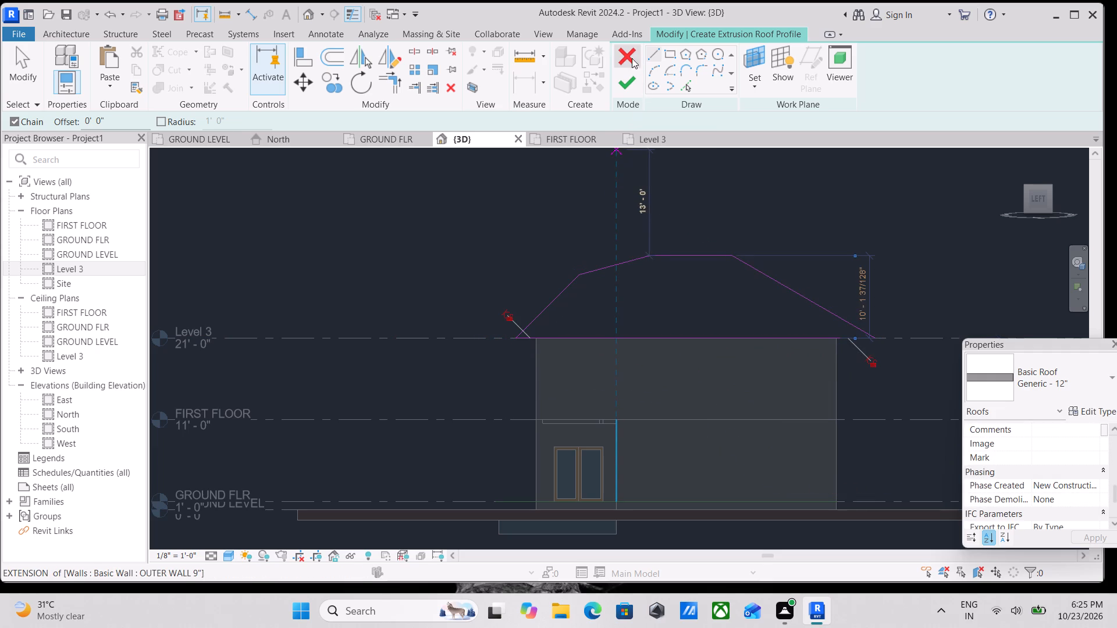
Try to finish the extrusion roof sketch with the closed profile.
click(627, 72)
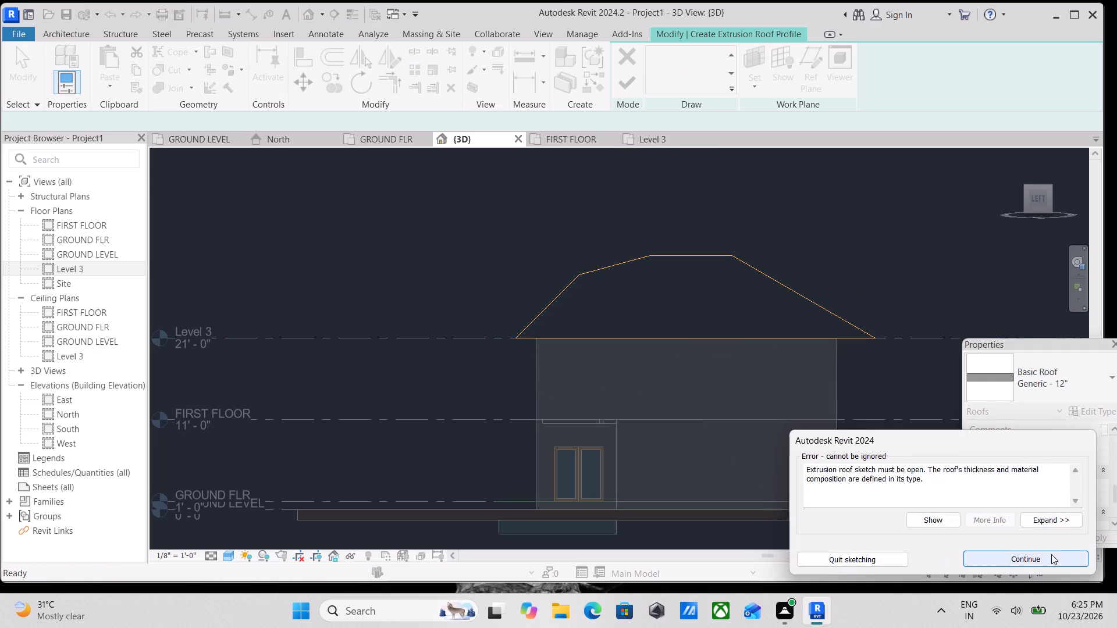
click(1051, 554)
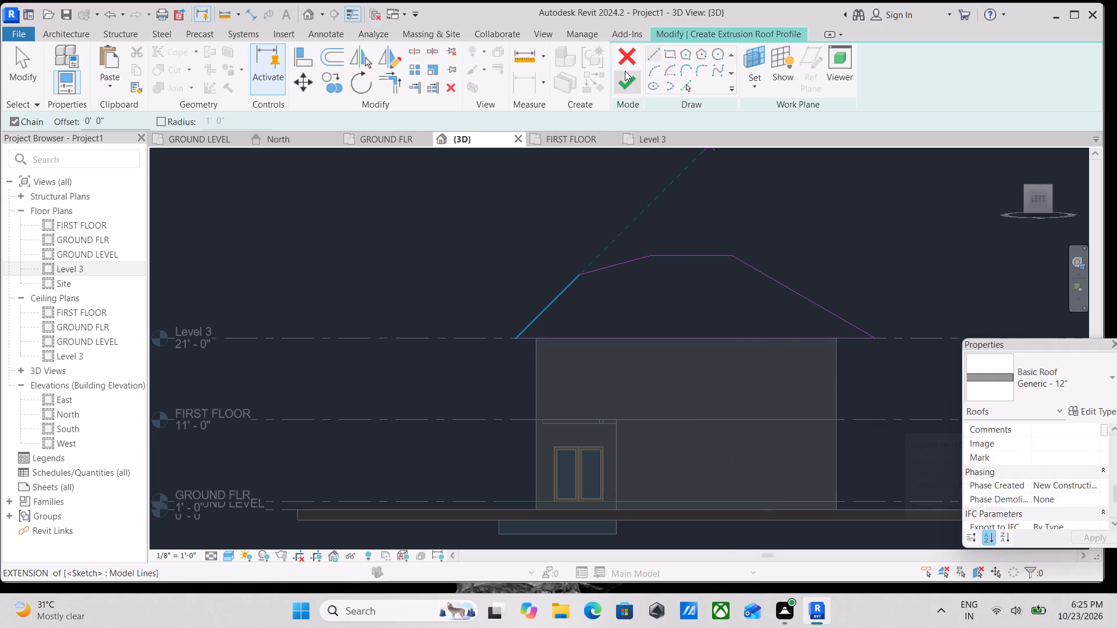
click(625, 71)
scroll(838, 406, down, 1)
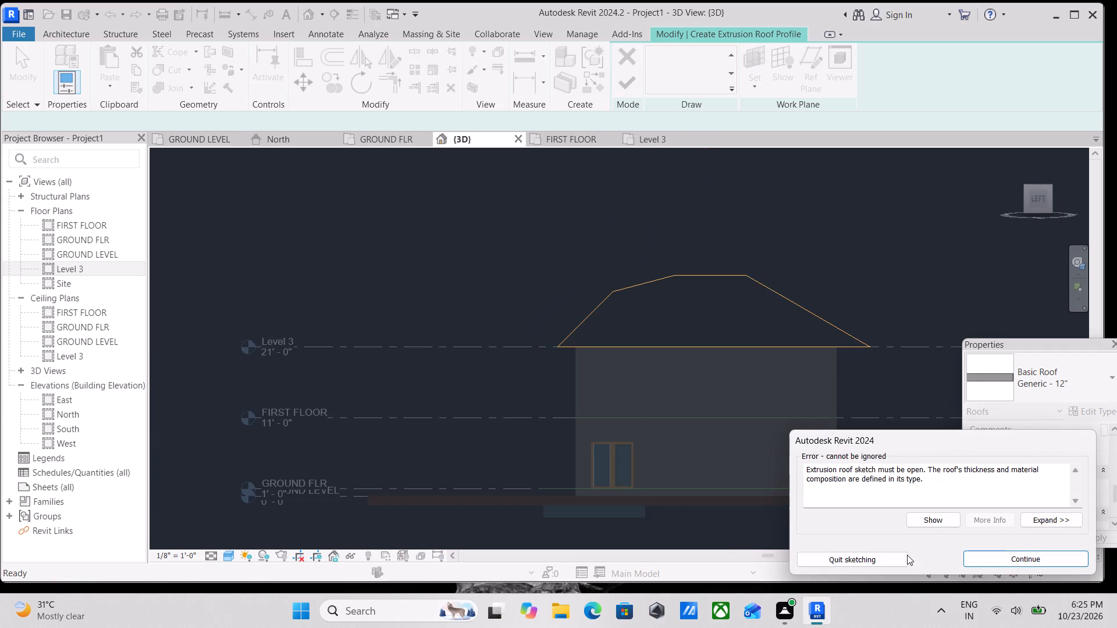
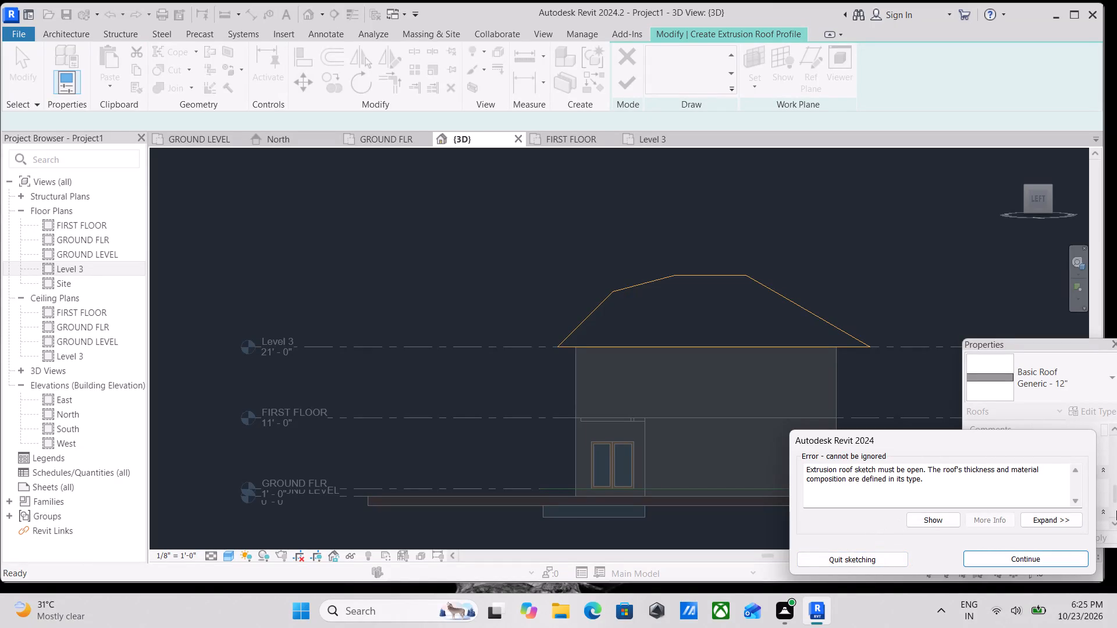
Delete the roof profile's base line along the top of the wall and try to finish the sketch.
key(Escape)
scroll(972, 412, up, 2)
key(Escape)
key(Escape)
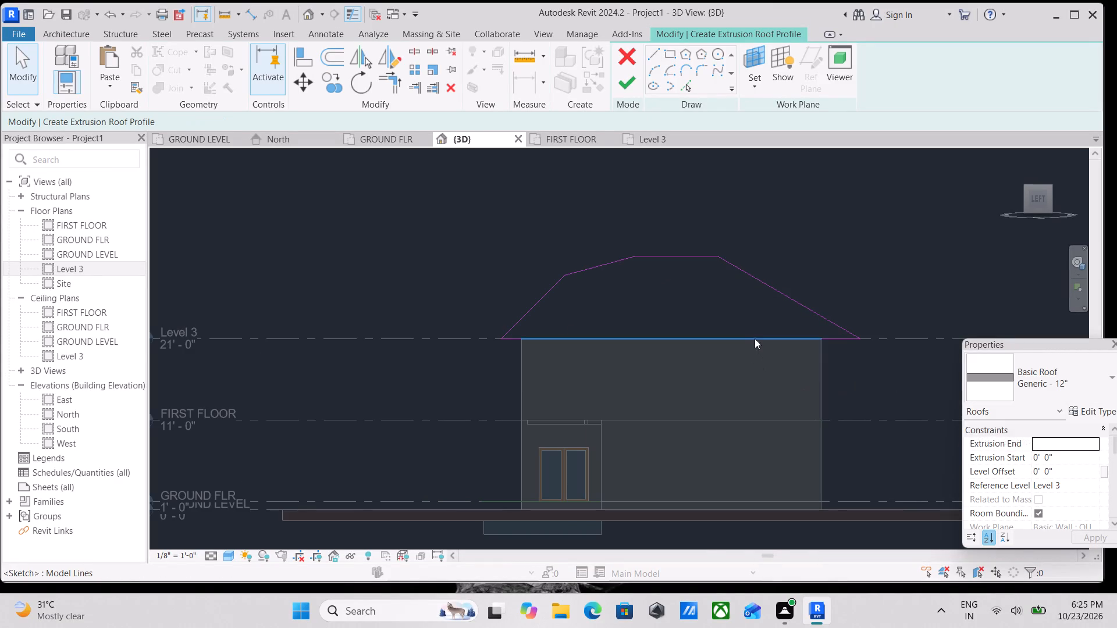
click(755, 337)
right_click(755, 337)
click(807, 365)
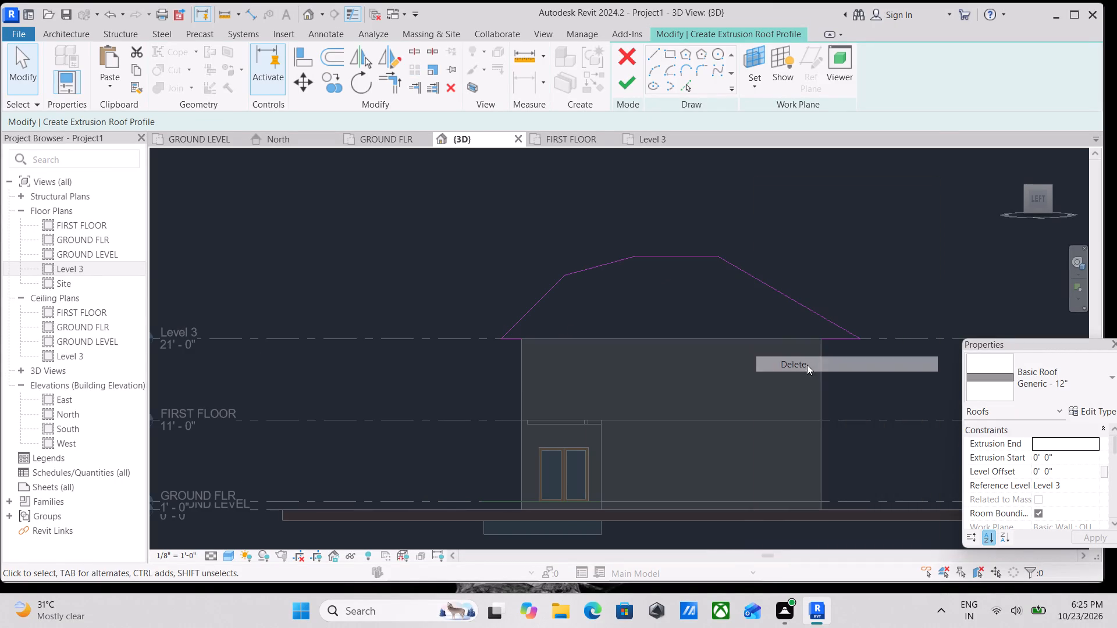
click(630, 83)
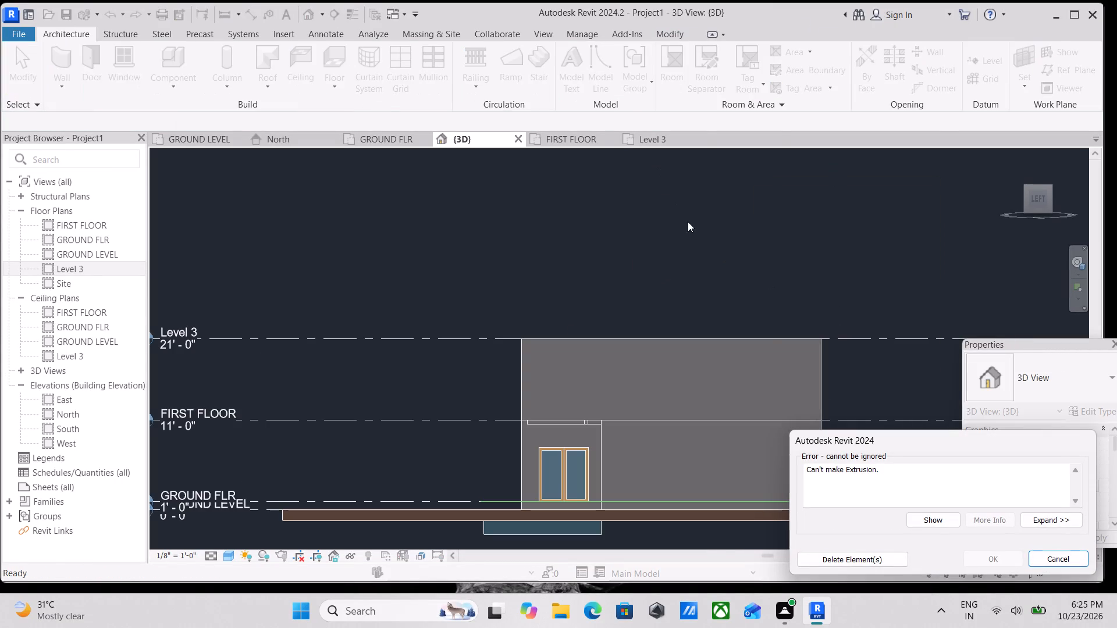
click(1052, 558)
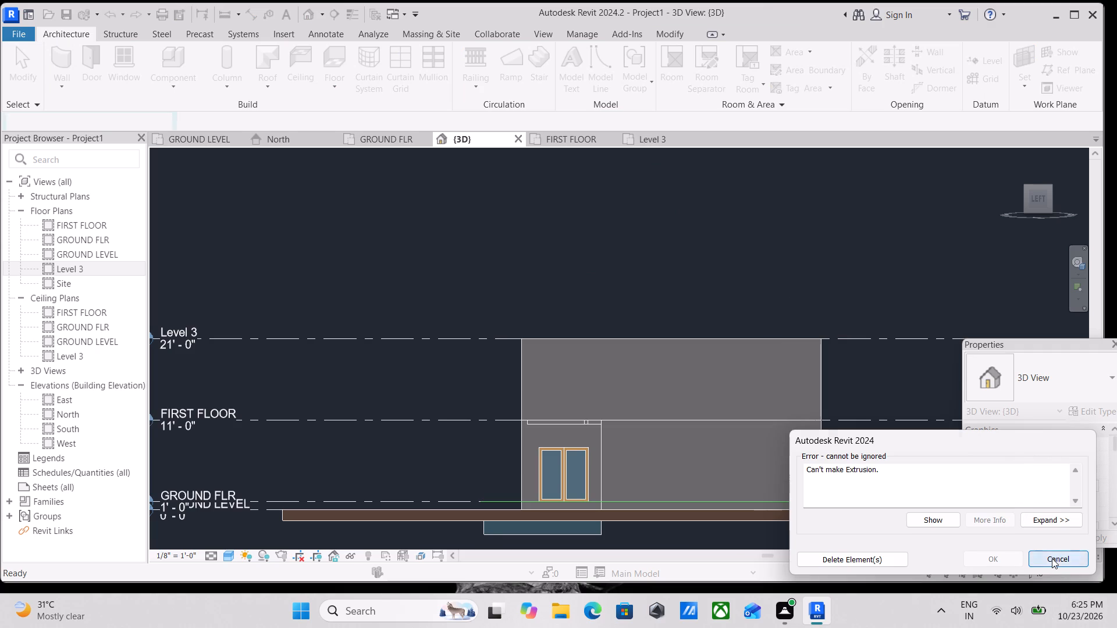
Delete the sloping lines and the flat top line of the roof profile.
click(799, 301)
right_click(799, 301)
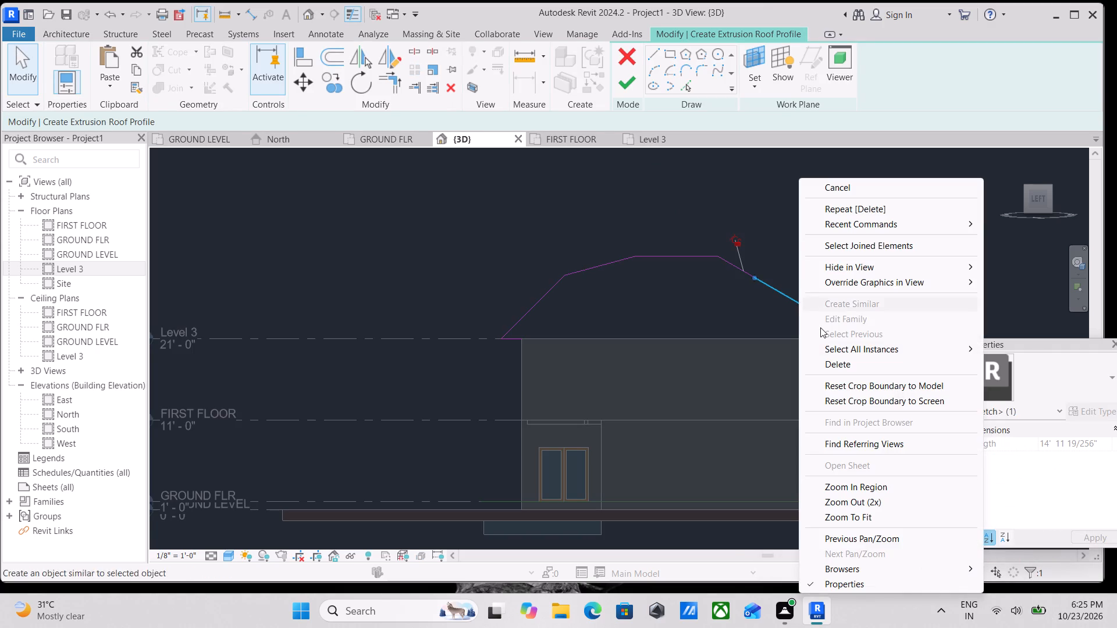
click(834, 359)
click(653, 254)
right_click(653, 254)
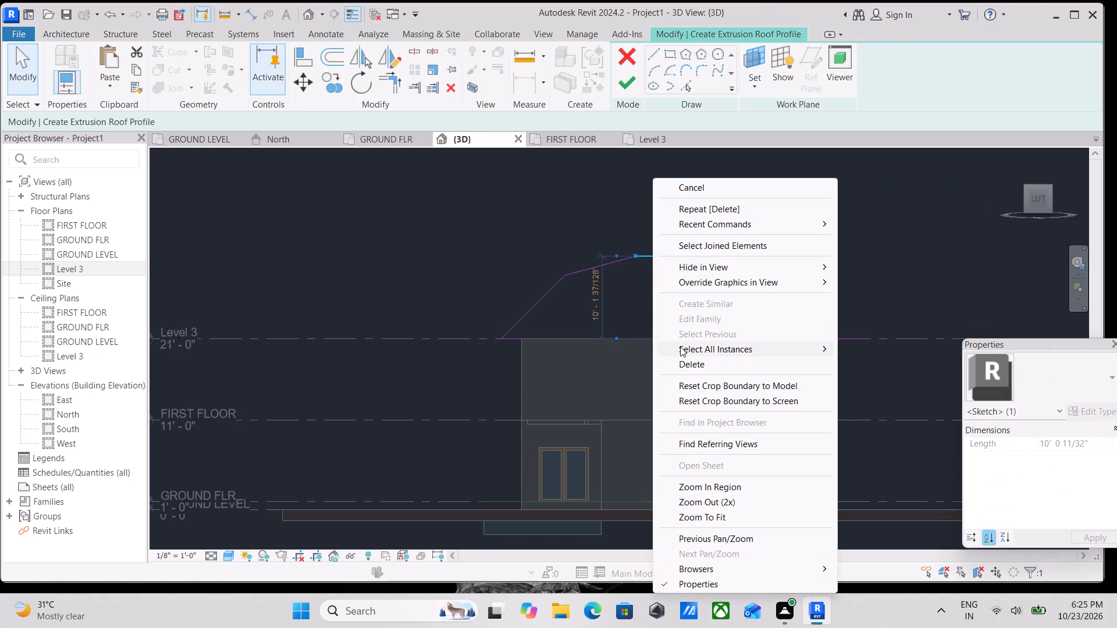
click(684, 363)
click(742, 269)
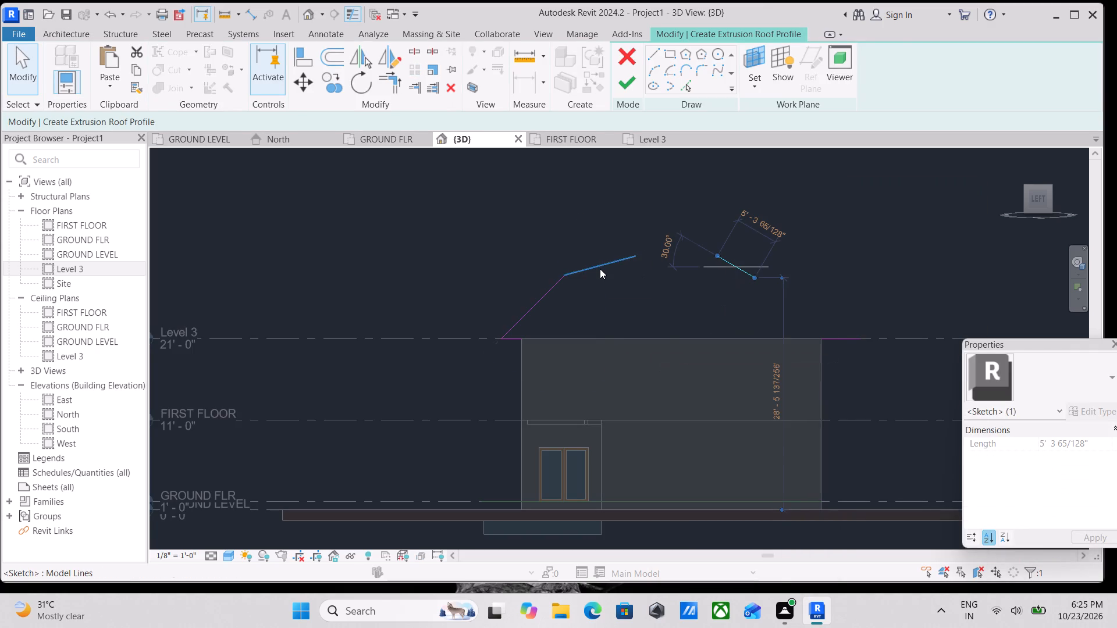
right_click(600, 269)
click(632, 369)
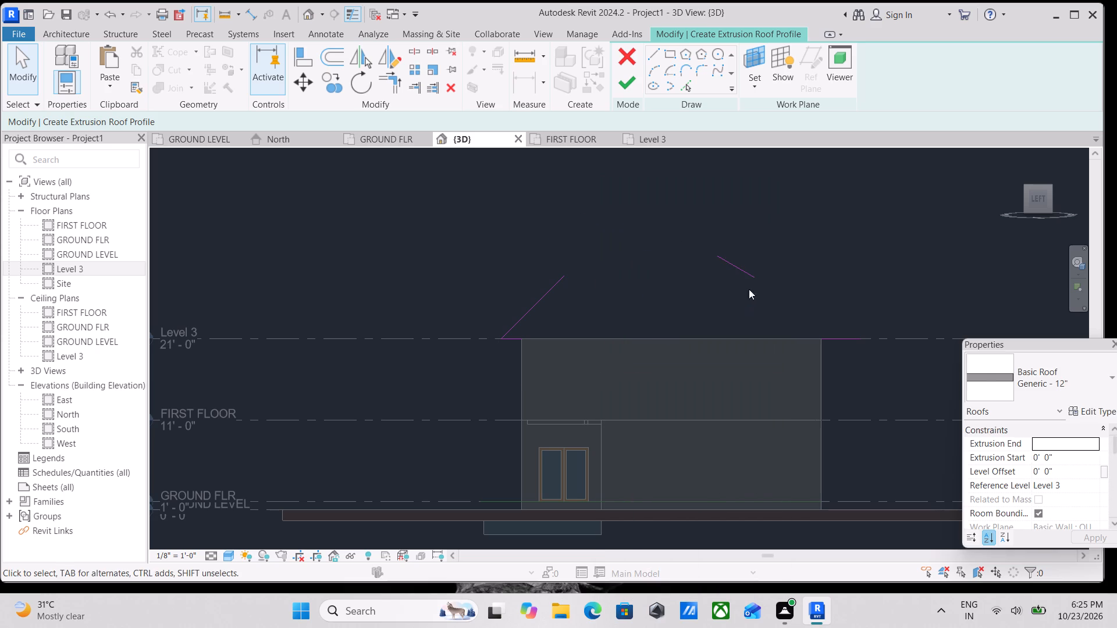
click(747, 274)
right_click(747, 274)
click(792, 360)
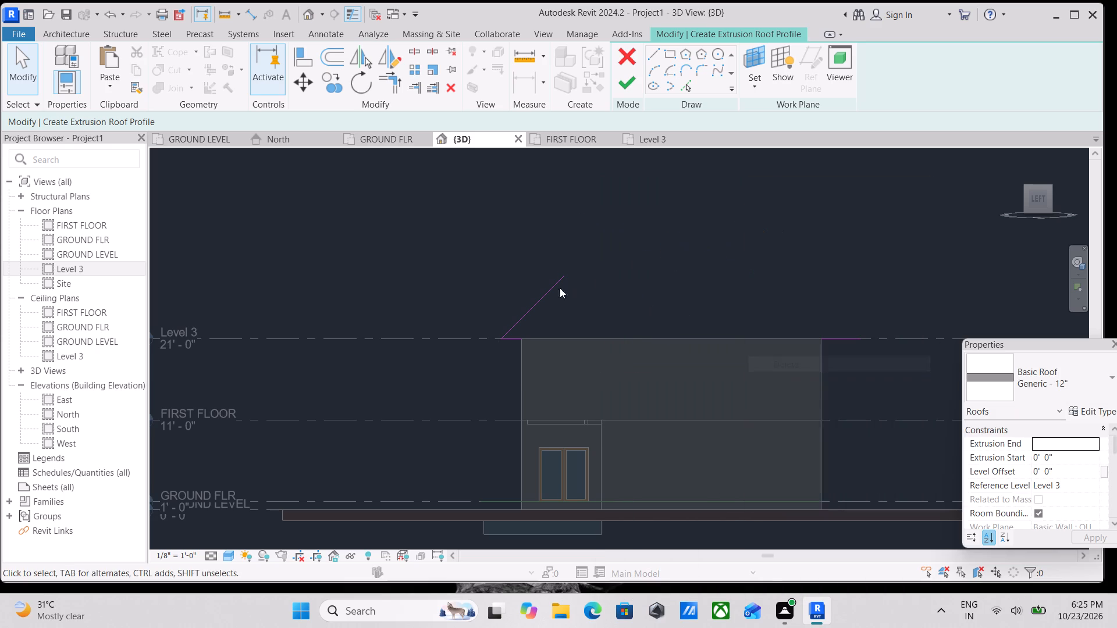
click(549, 290)
right_click(549, 290)
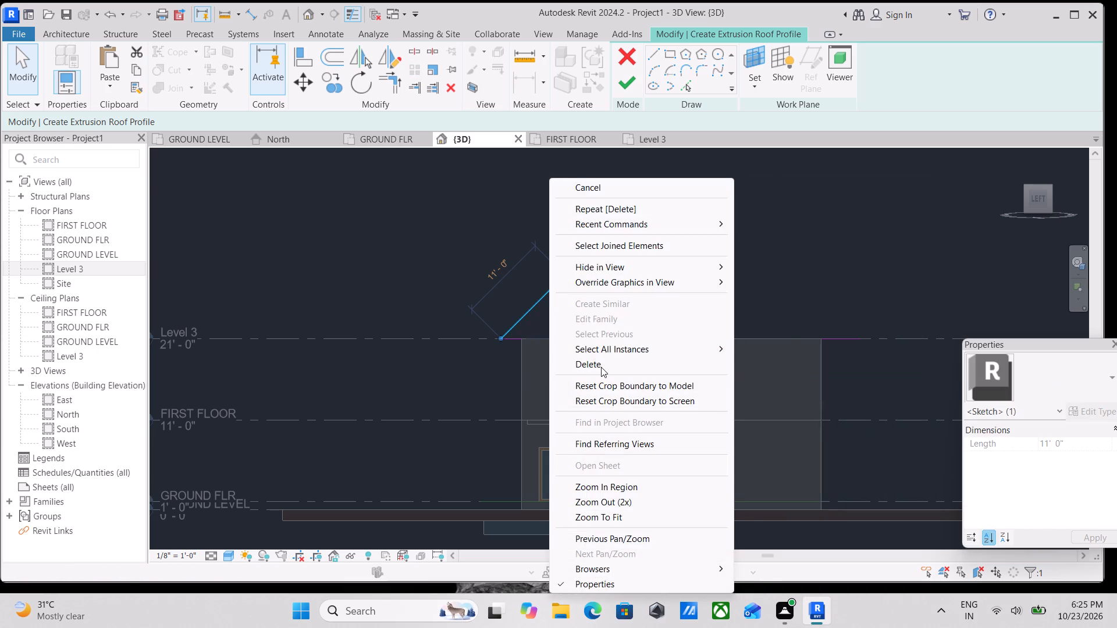
click(601, 367)
Delete the two short overhang lines left on Level 3 at either end of the wall.
click(504, 331)
click(506, 335)
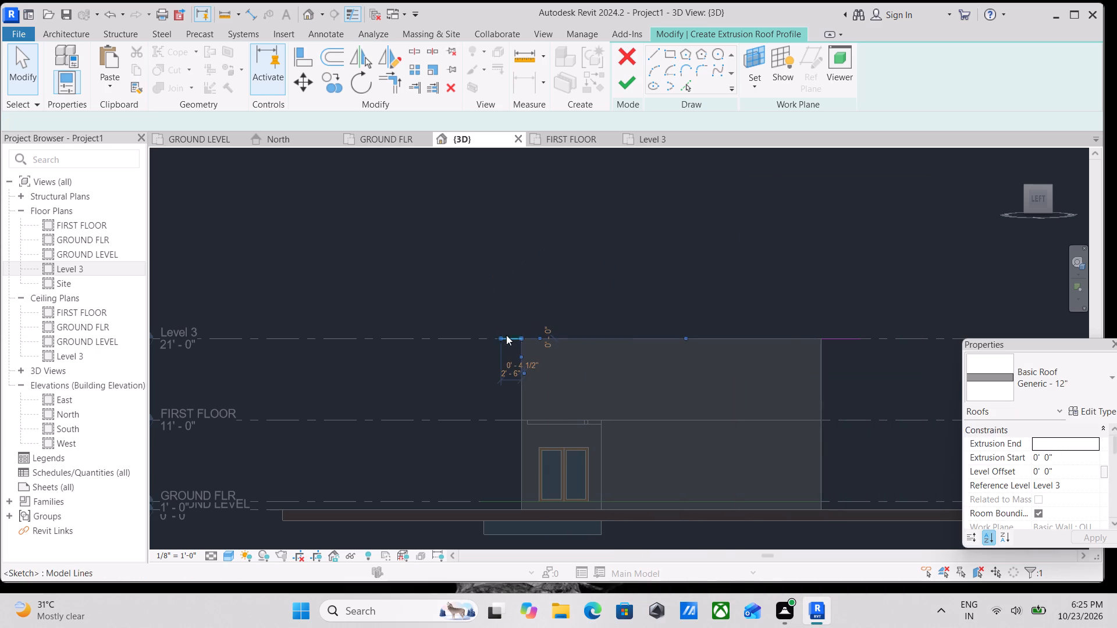
right_click(506, 335)
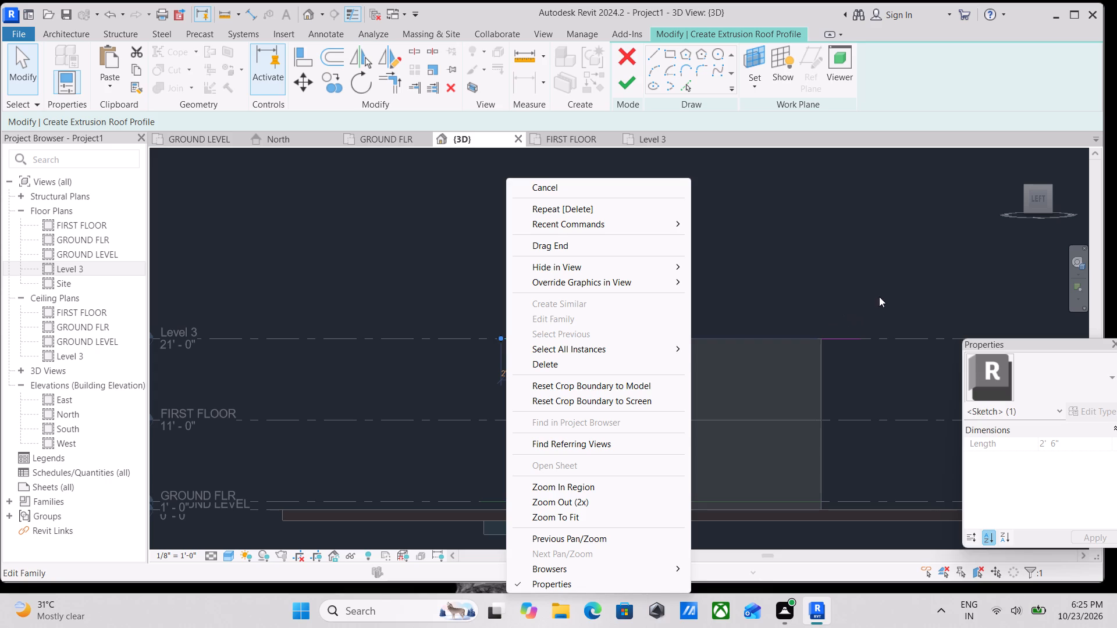
key(Escape)
middle_drag(730, 297, 874, 316)
key(Escape)
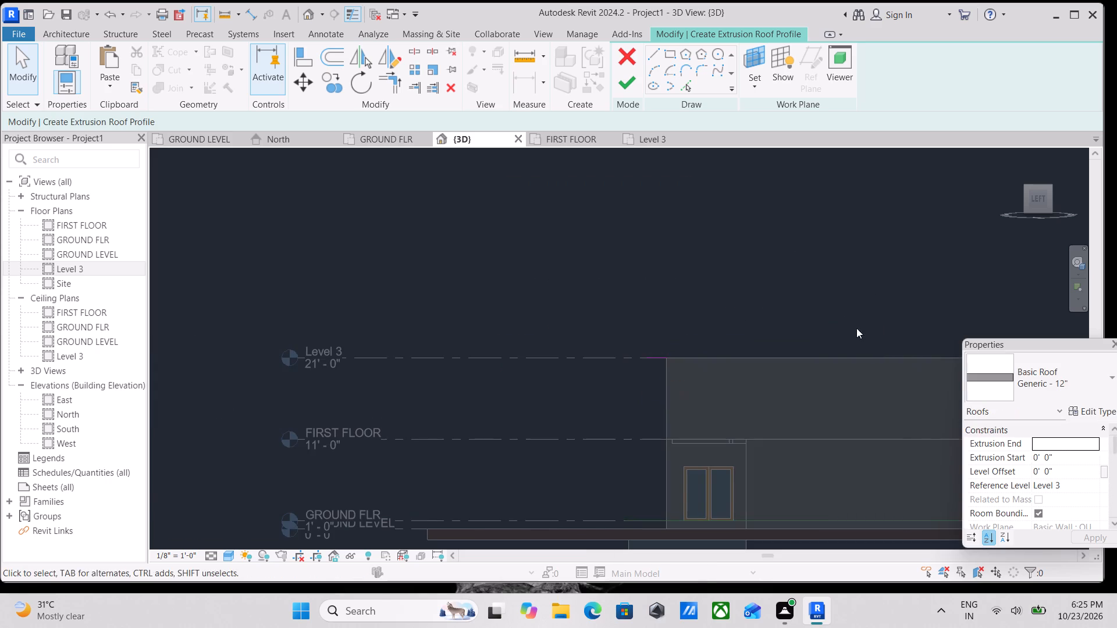
middle_drag(855, 327, 683, 283)
click(815, 316)
right_click(815, 316)
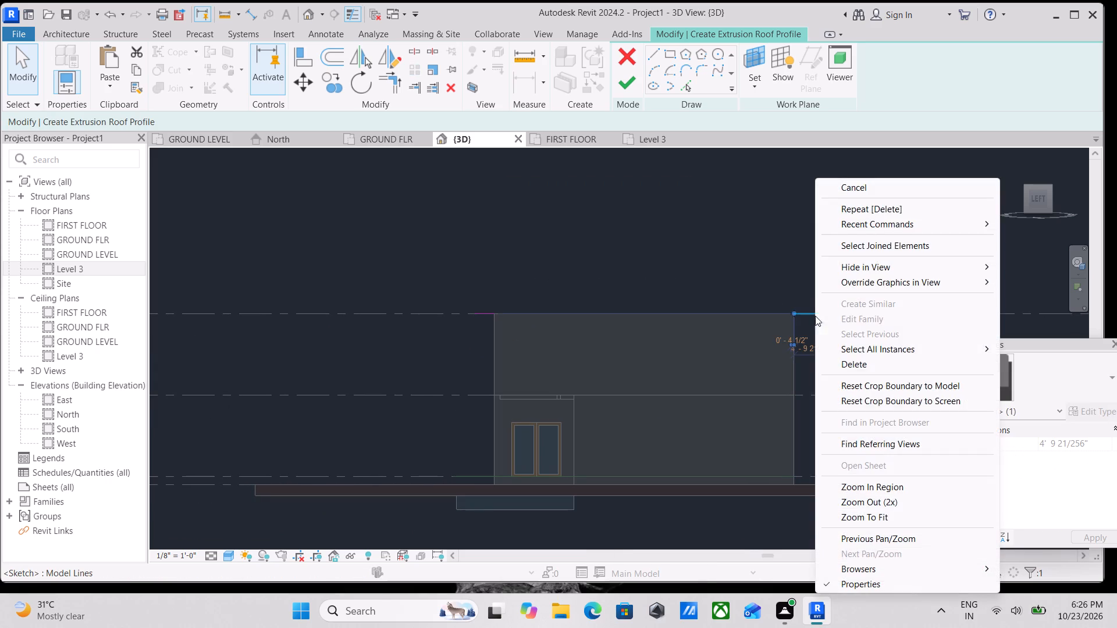
click(854, 358)
middle_drag(728, 306, 849, 318)
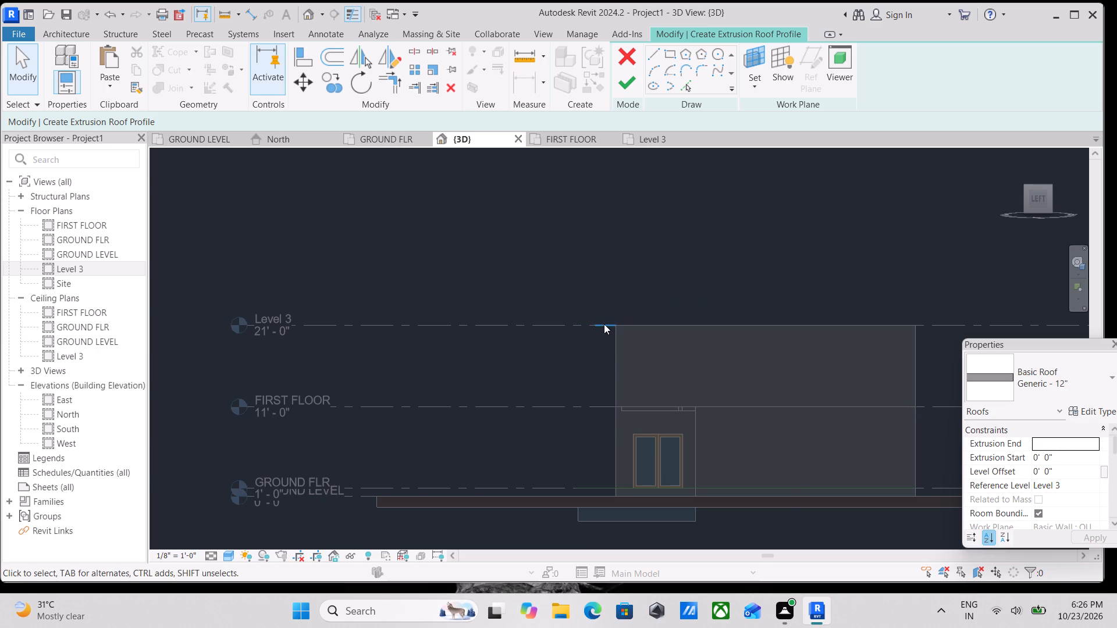
click(604, 324)
right_click(604, 324)
click(666, 363)
Sketch an open roof profile with an 11'-6" flat top, two slopes and a far overhang about 5'-9", and finish the extrusion roof.
click(654, 55)
scroll(592, 334, up, 3)
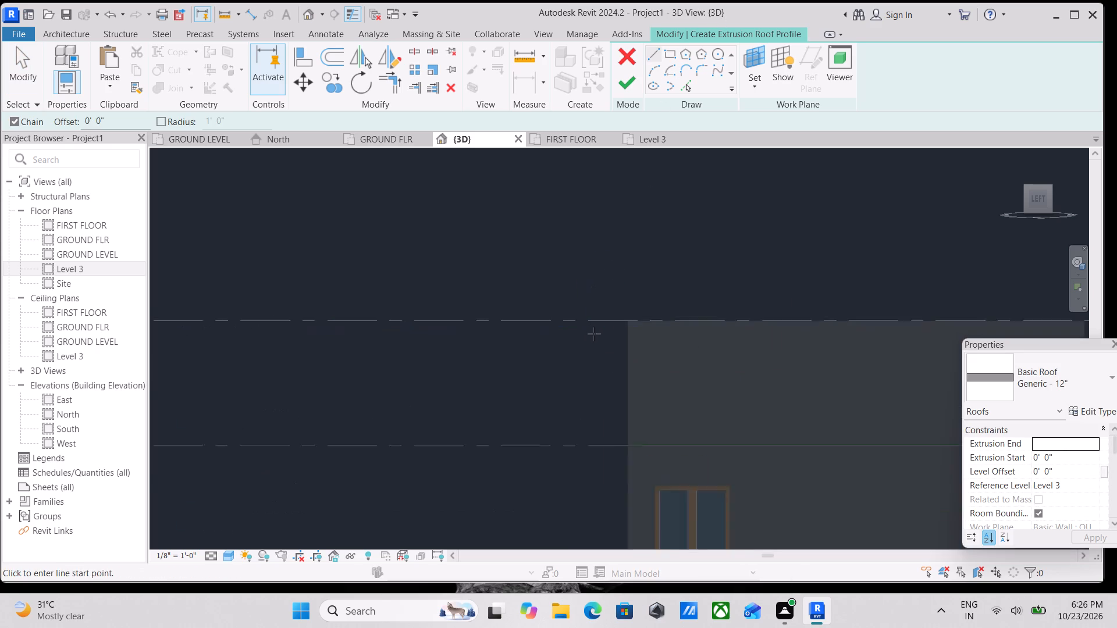
scroll(594, 334, up, 1)
click(633, 316)
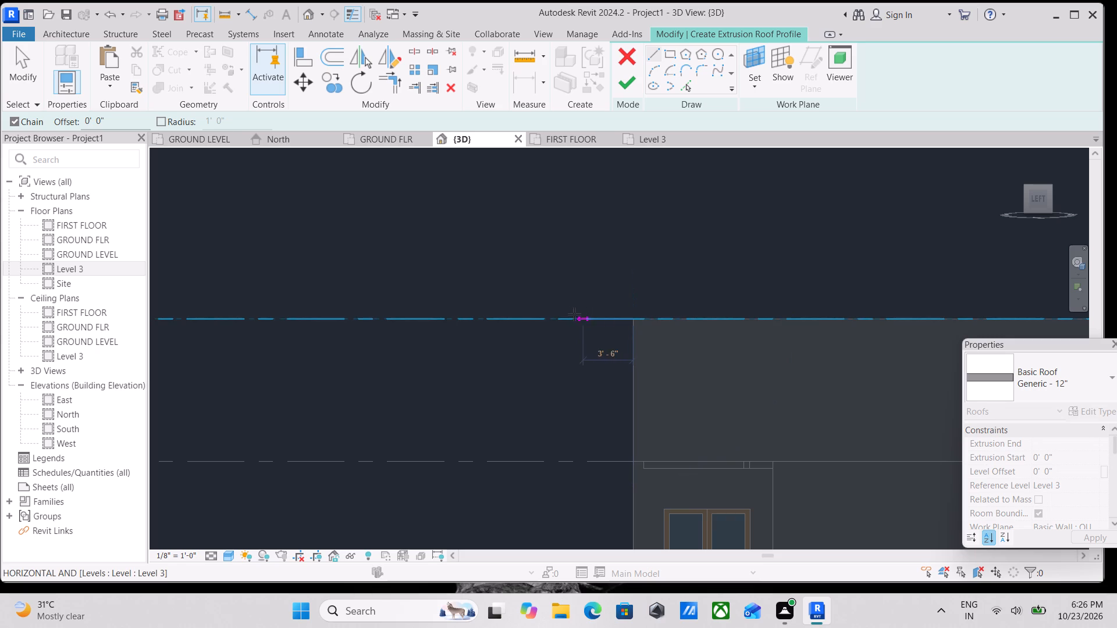
click(579, 316)
middle_drag(707, 210, 584, 274)
scroll(636, 241, down, 2)
middle_drag(636, 241, 531, 259)
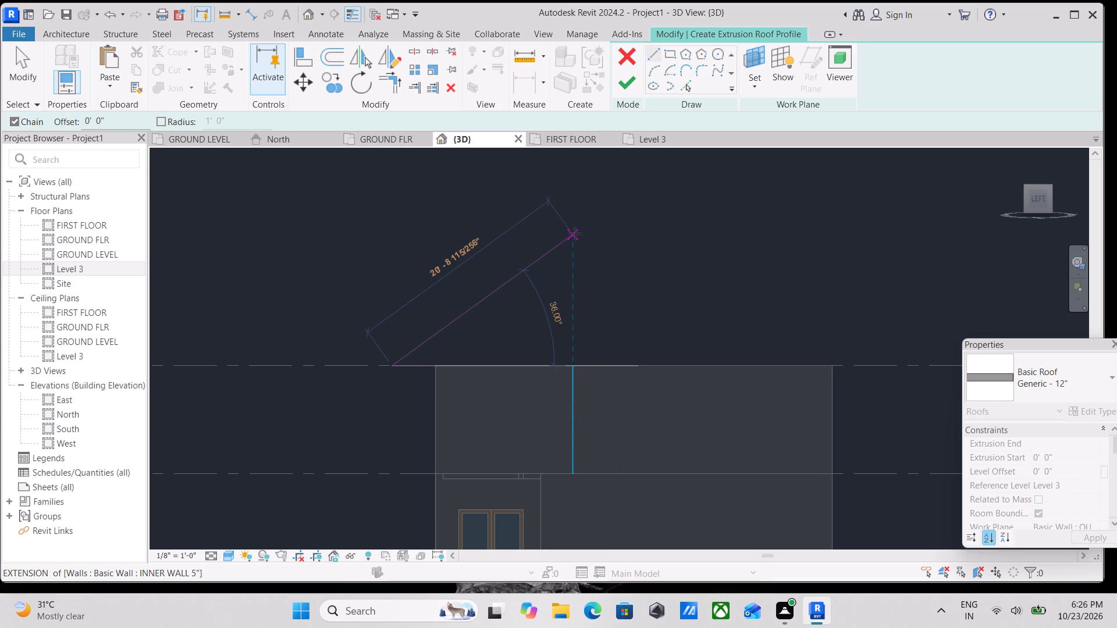
click(582, 241)
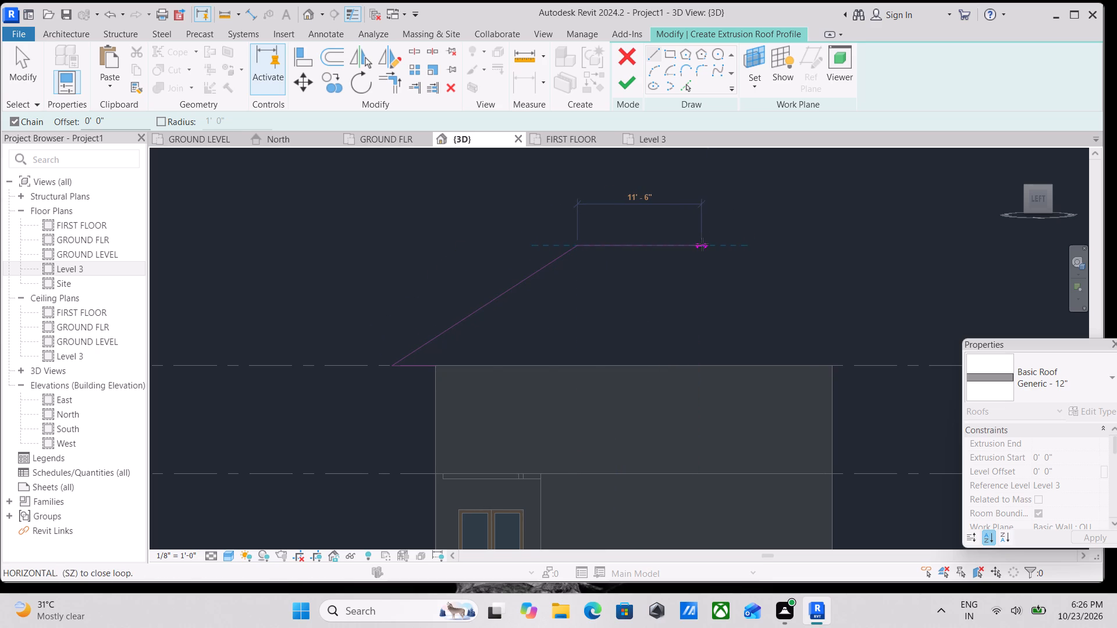
click(702, 244)
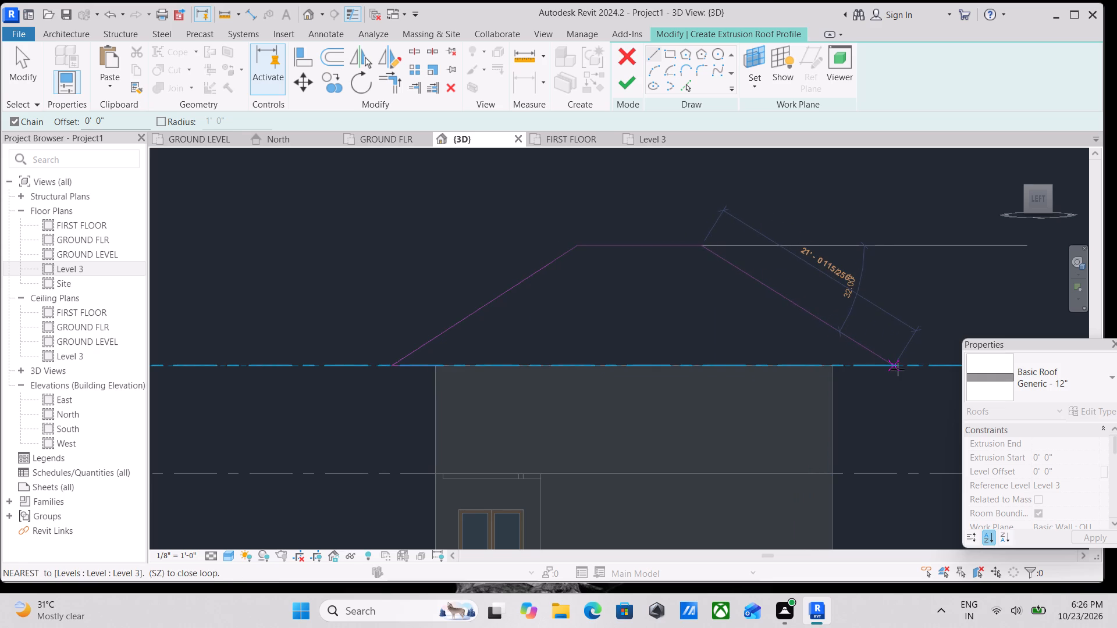
click(900, 369)
click(831, 366)
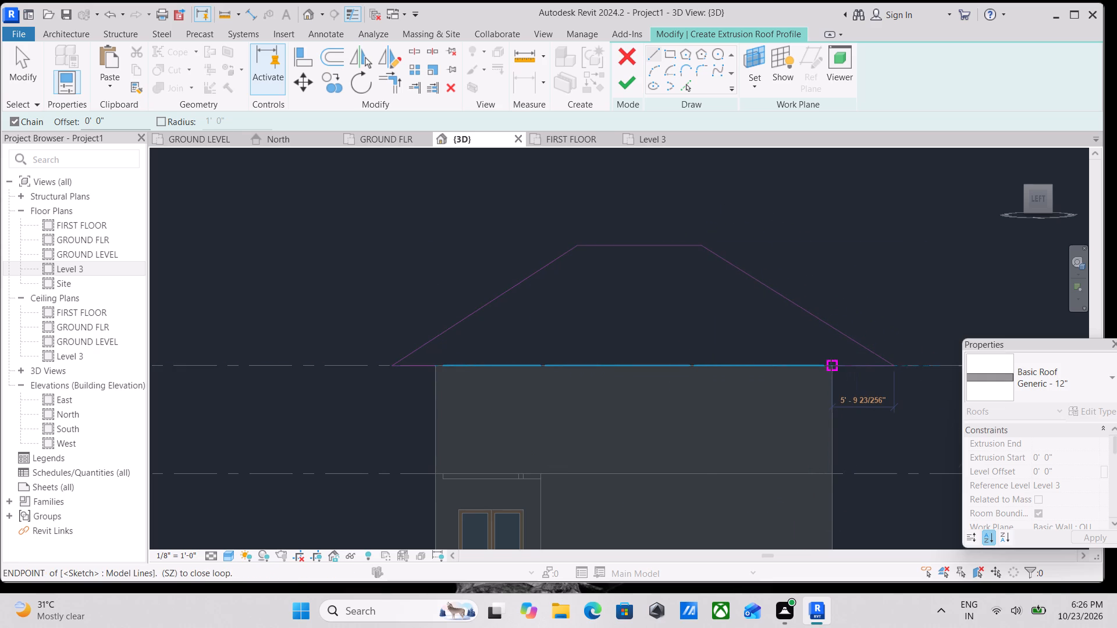
key(Escape)
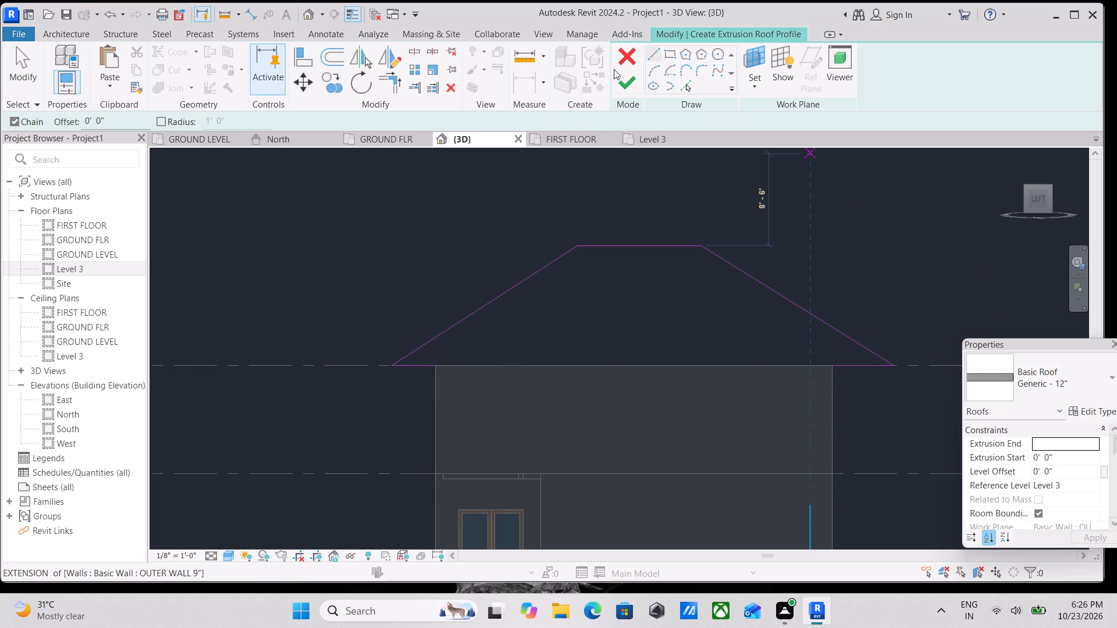
click(629, 86)
scroll(642, 231, down, 3)
key(Escape)
Examine the extruded roof from all around the house, including the gable ends and the upper-storey walls beneath it.
scroll(656, 252, down, 2)
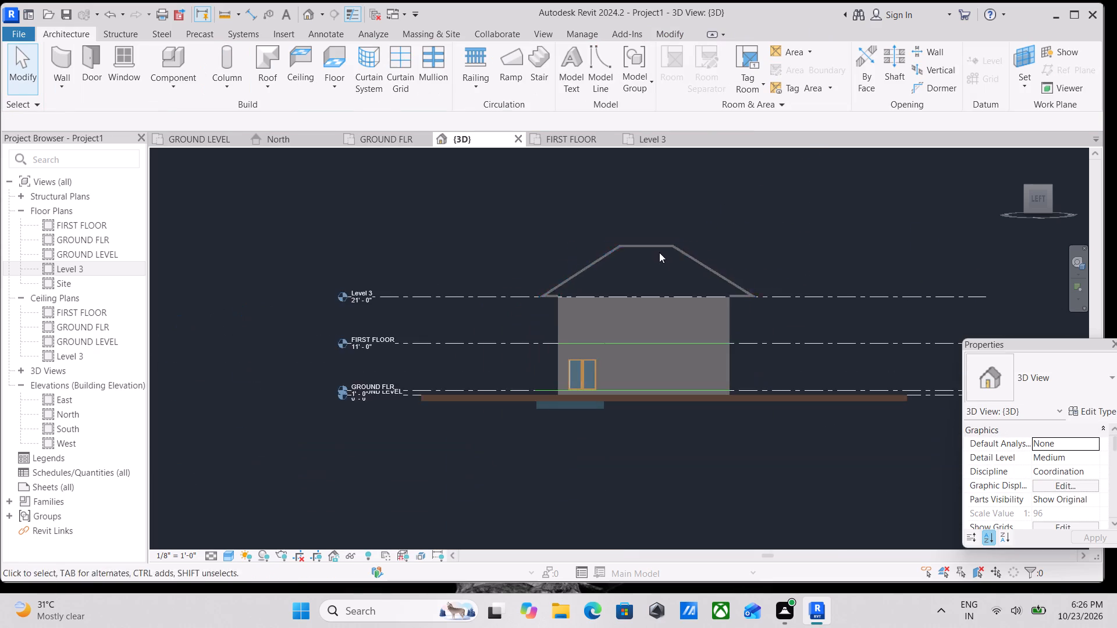
scroll(659, 252, down, 3)
shift+middle_drag(606, 242, 942, 364)
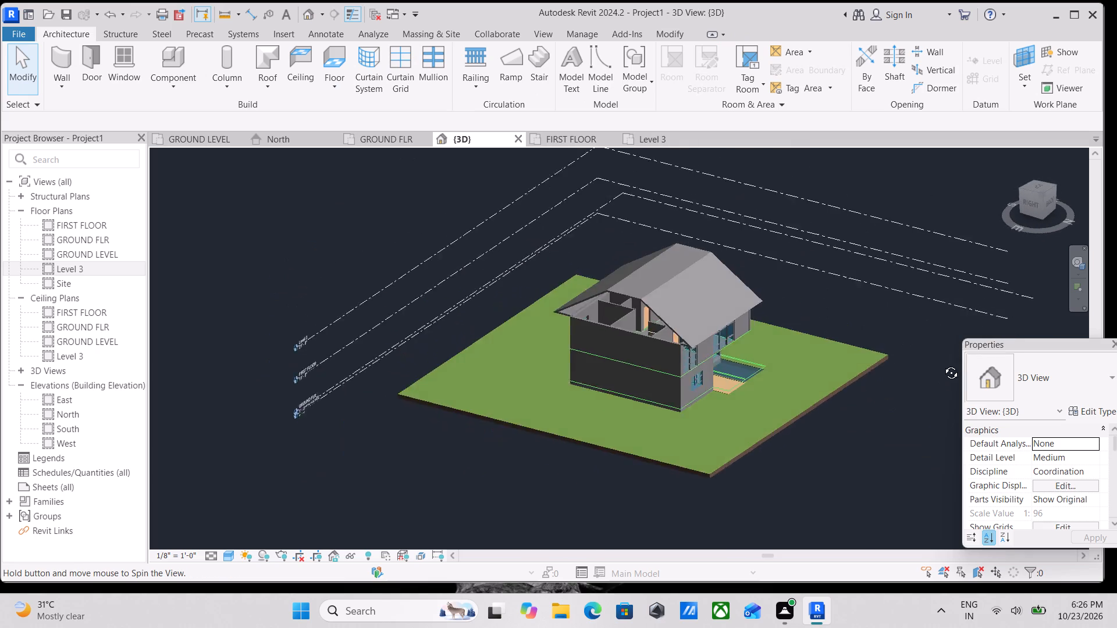
shift+middle_drag(942, 364, 948, 358)
shift+middle_drag(738, 333, 821, 372)
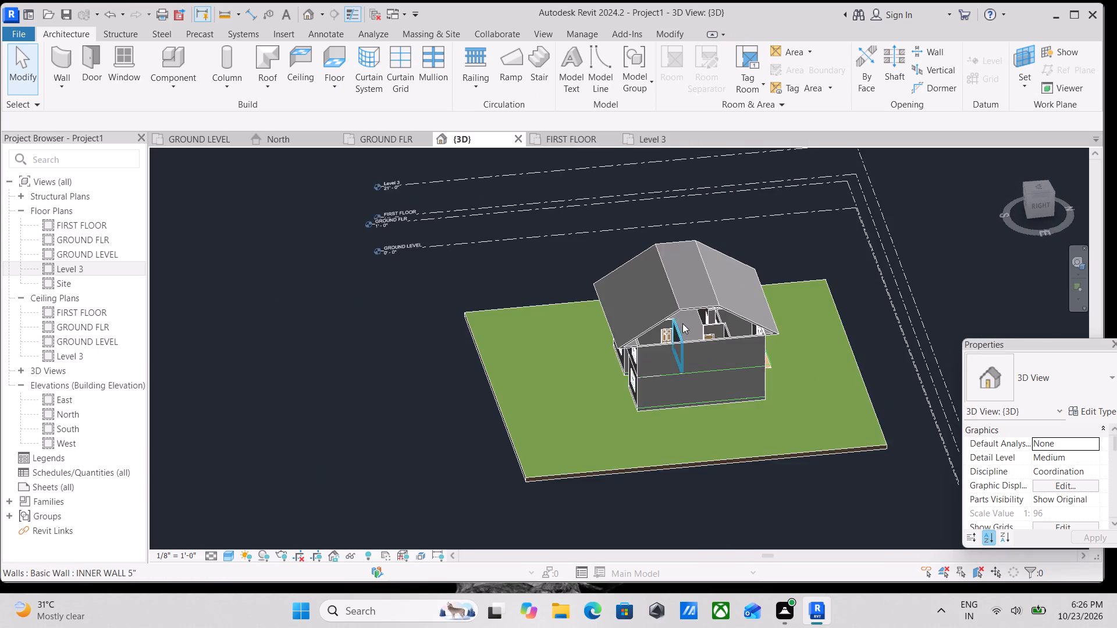
scroll(682, 323, up, 2)
shift+middle_drag(685, 315, 762, 292)
shift+scroll(689, 310, up, 1)
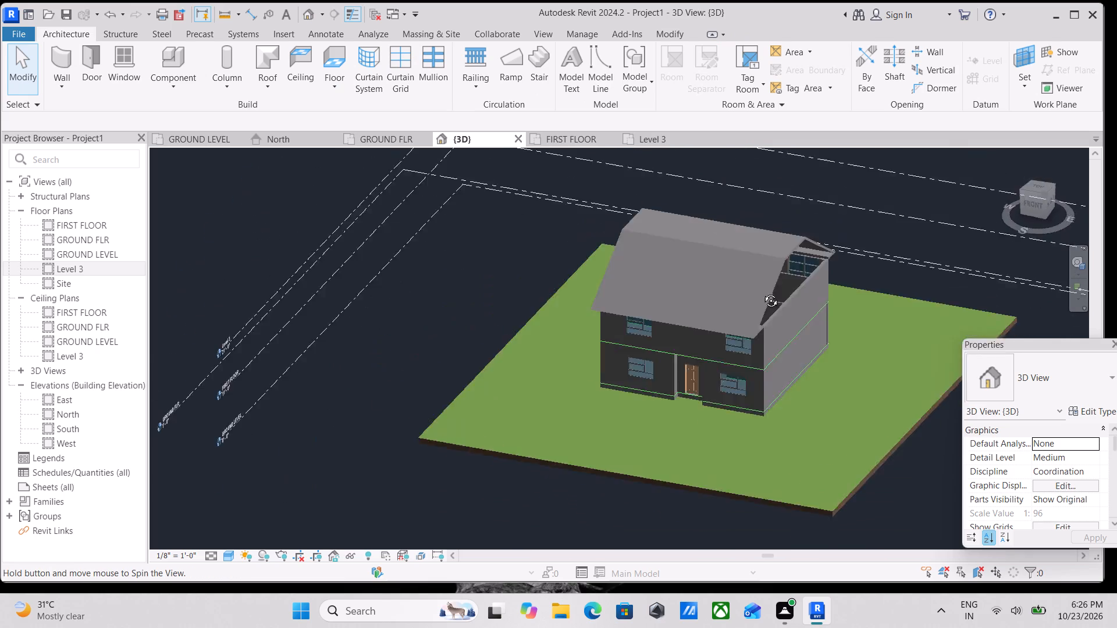
shift+middle_drag(762, 292, 657, 299)
scroll(755, 359, up, 3)
shift+middle_drag(668, 285, 705, 231)
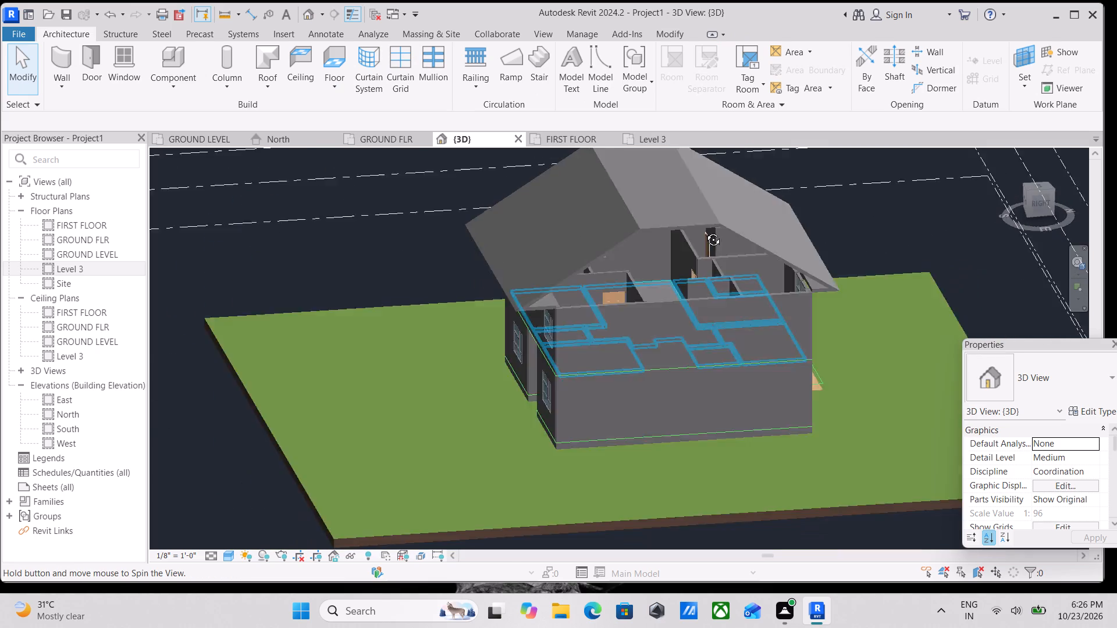
shift+middle_drag(705, 231, 764, 174)
scroll(732, 235, up, 2)
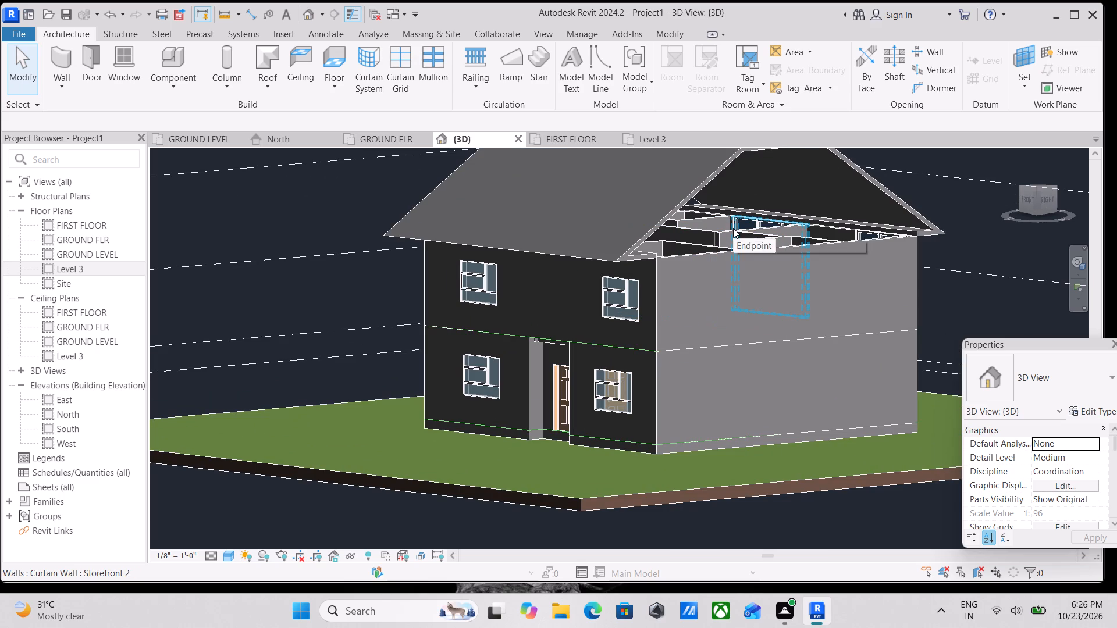
scroll(733, 235, down, 3)
shift+middle_drag(757, 257, 678, 412)
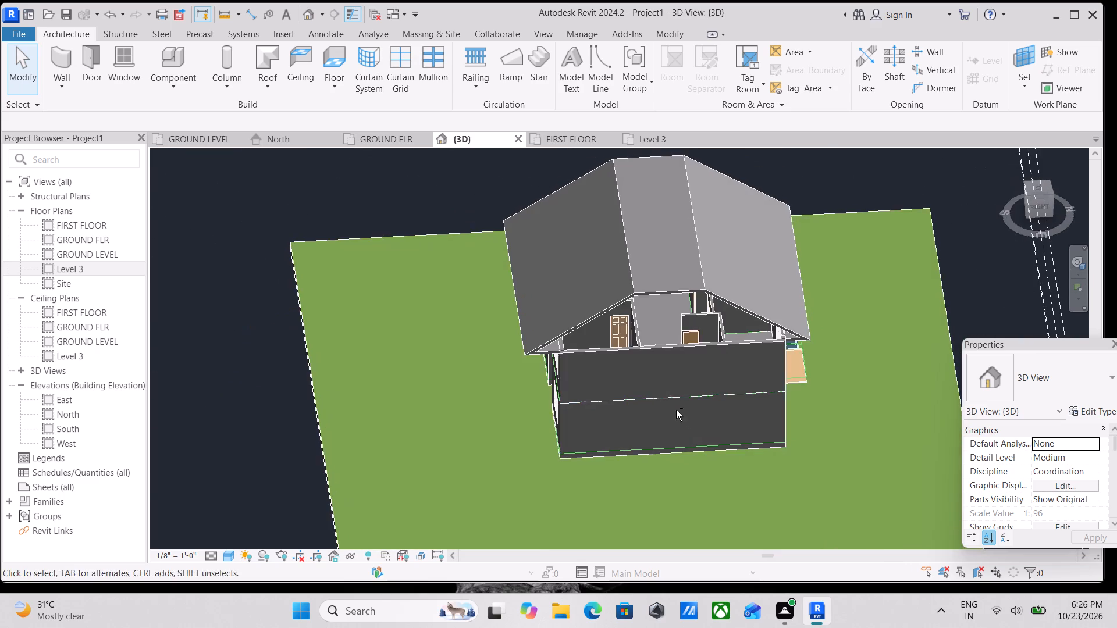
scroll(697, 312, up, 3)
click(695, 320)
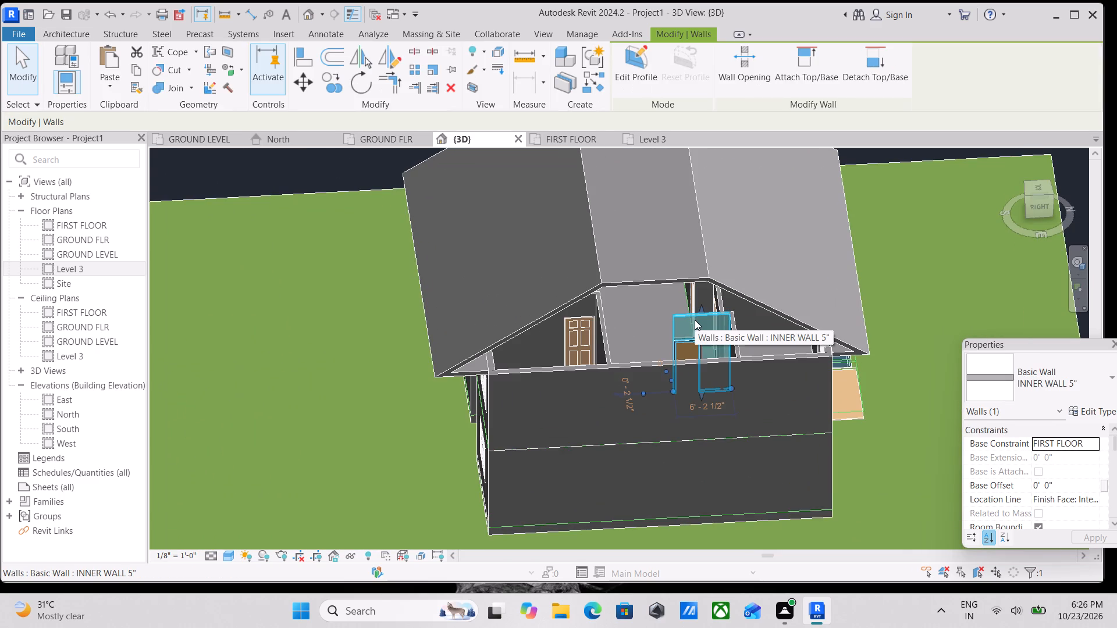
scroll(695, 320, down, 1)
scroll(639, 311, down, 3)
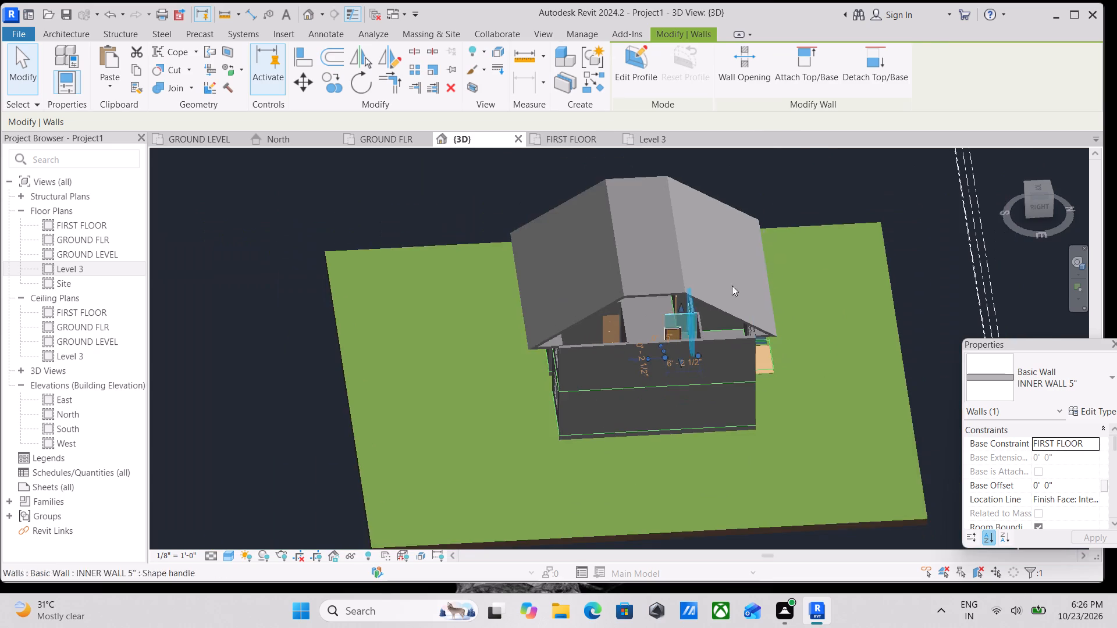
Select only the walls of the upper storey, attach their tops to the extruded roof, and delete the curtain wall elements that block it.
click(1043, 209)
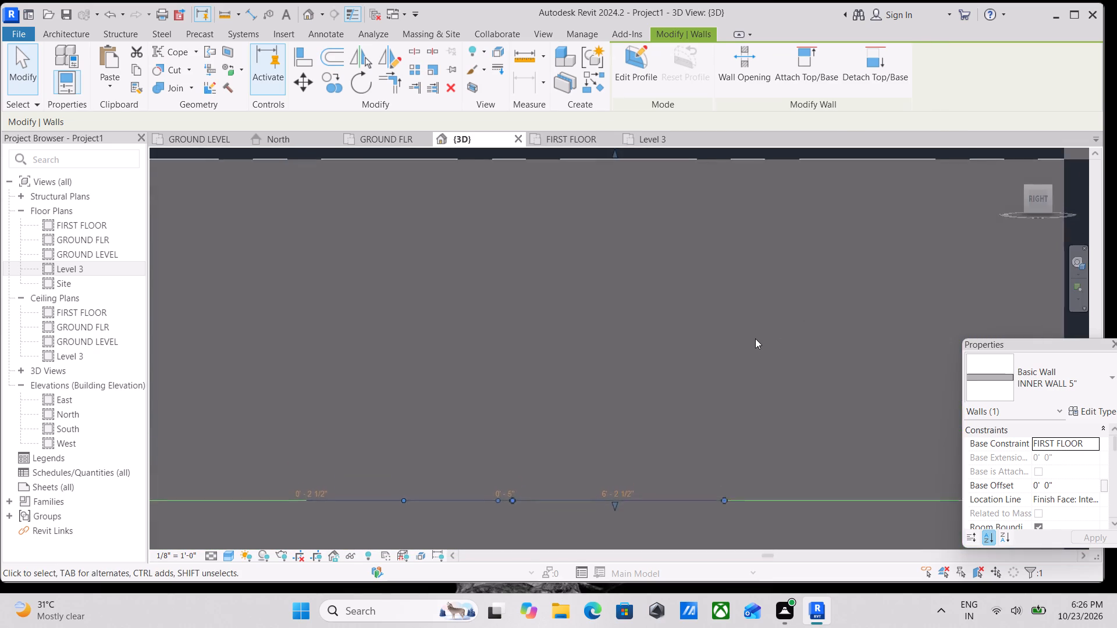
scroll(755, 338, down, 9)
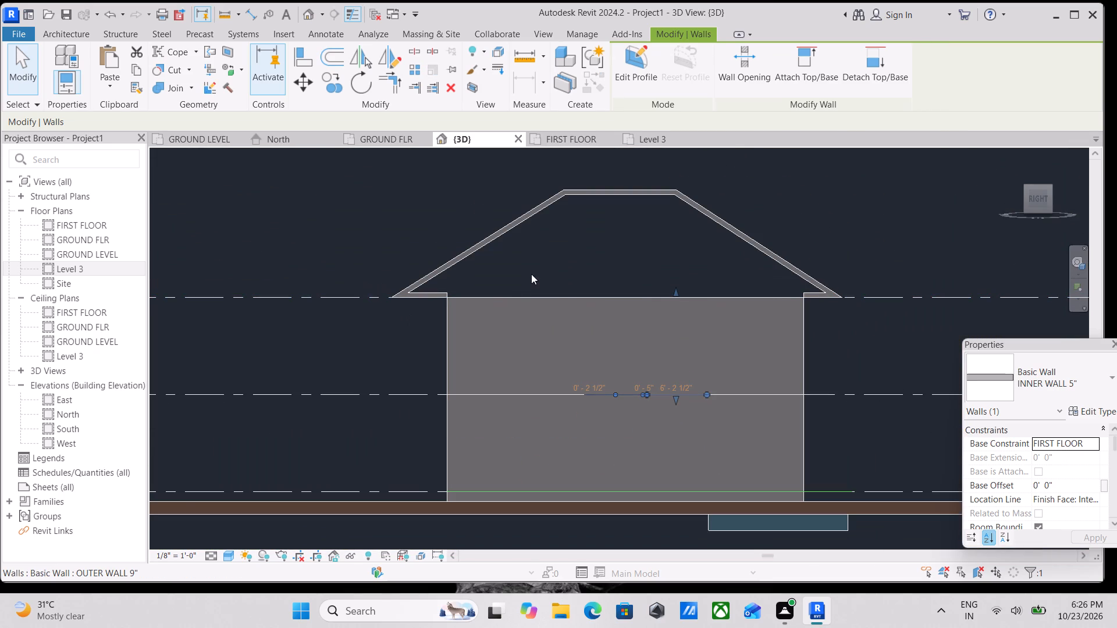
drag(834, 341, 801, 332)
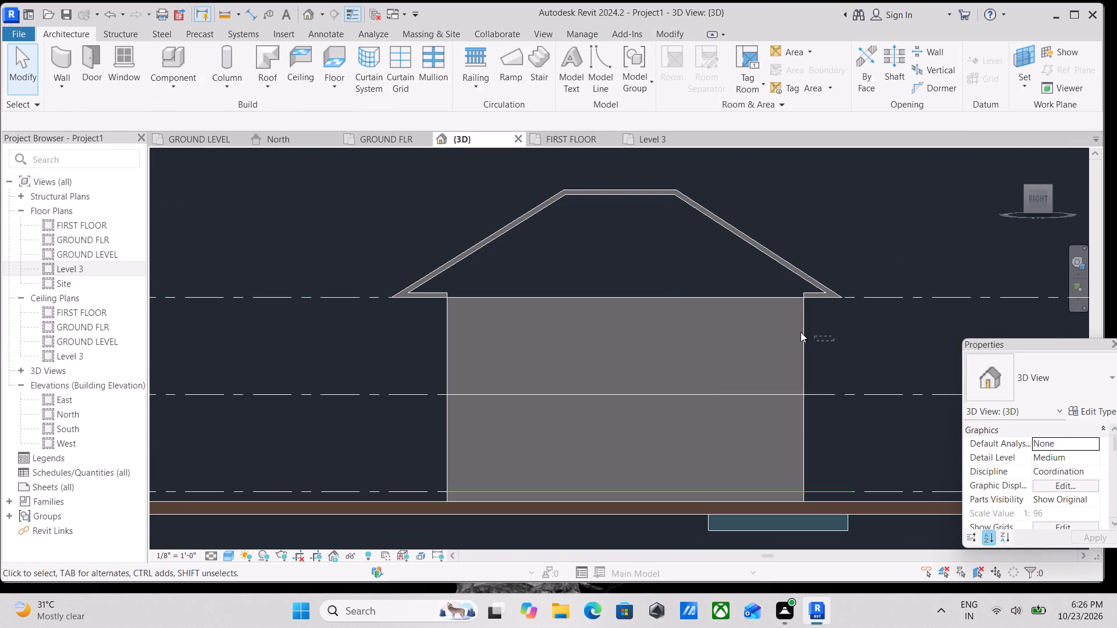
drag(801, 332, 398, 319)
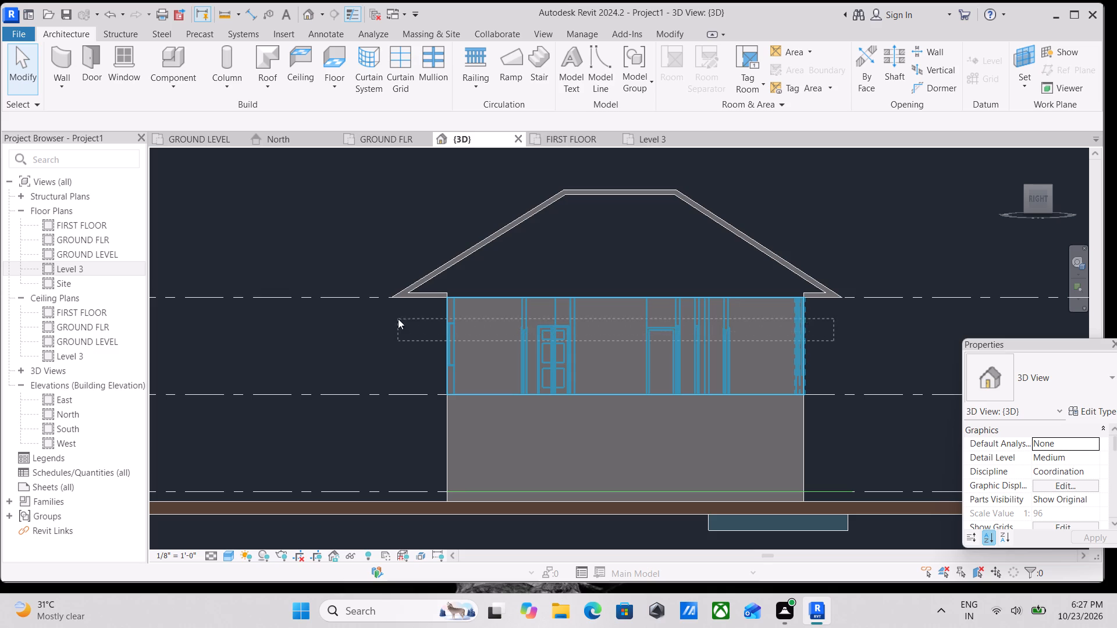
drag(398, 319, 406, 317)
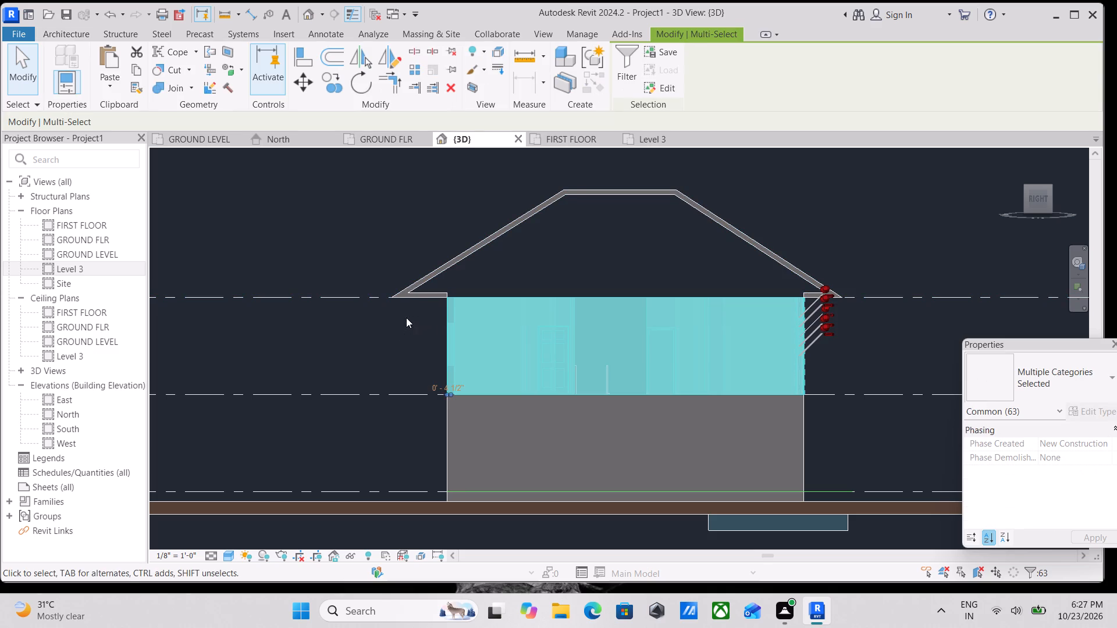
click(625, 77)
click(634, 231)
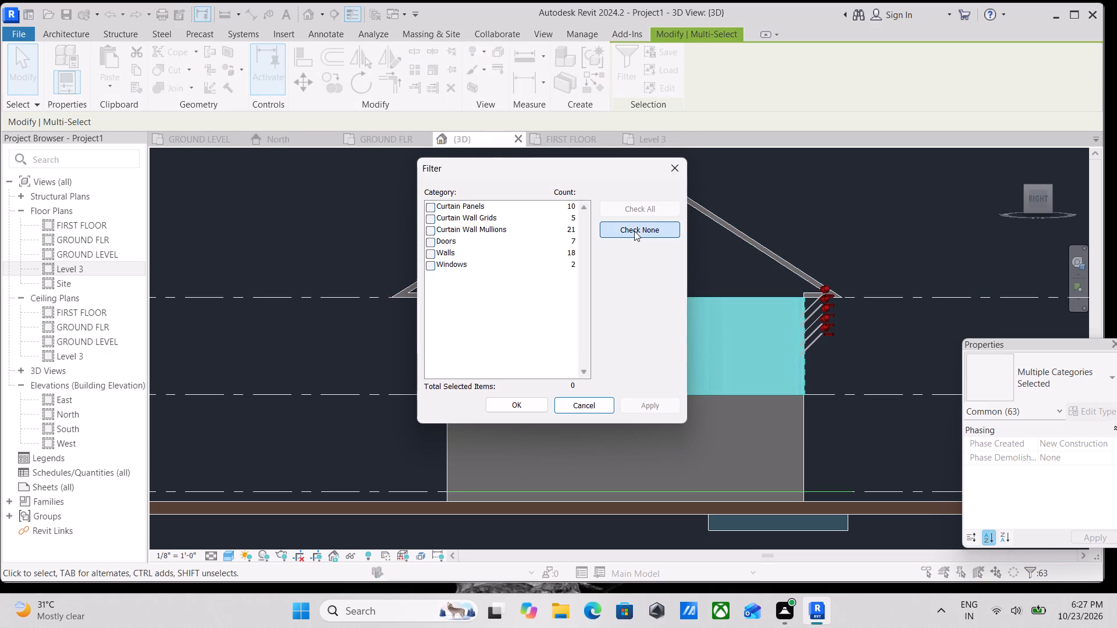
click(430, 249)
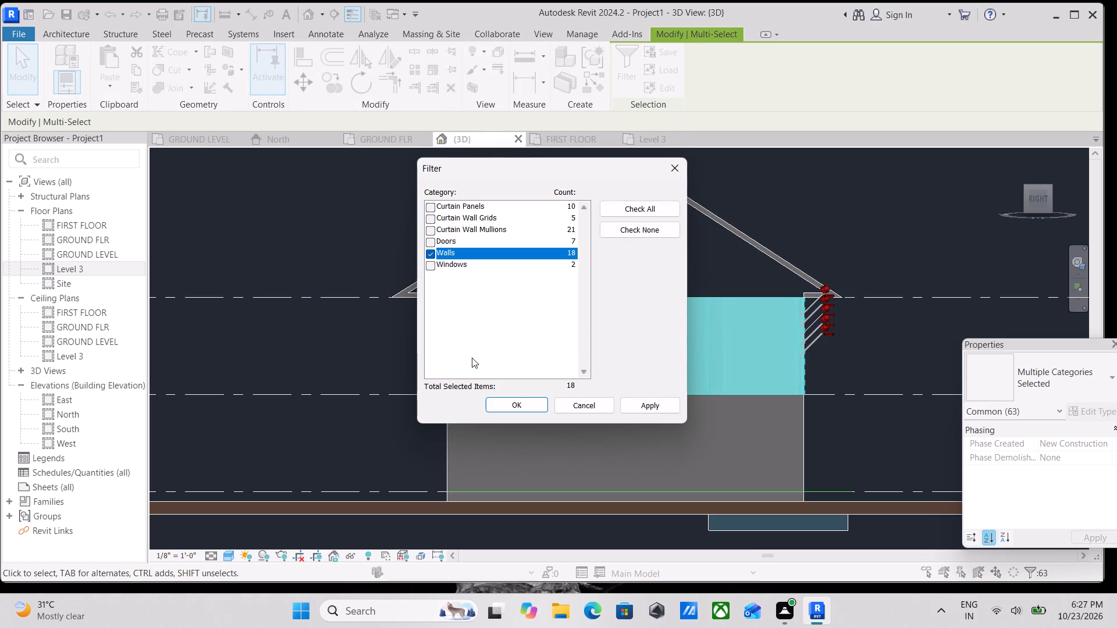
click(653, 408)
click(523, 403)
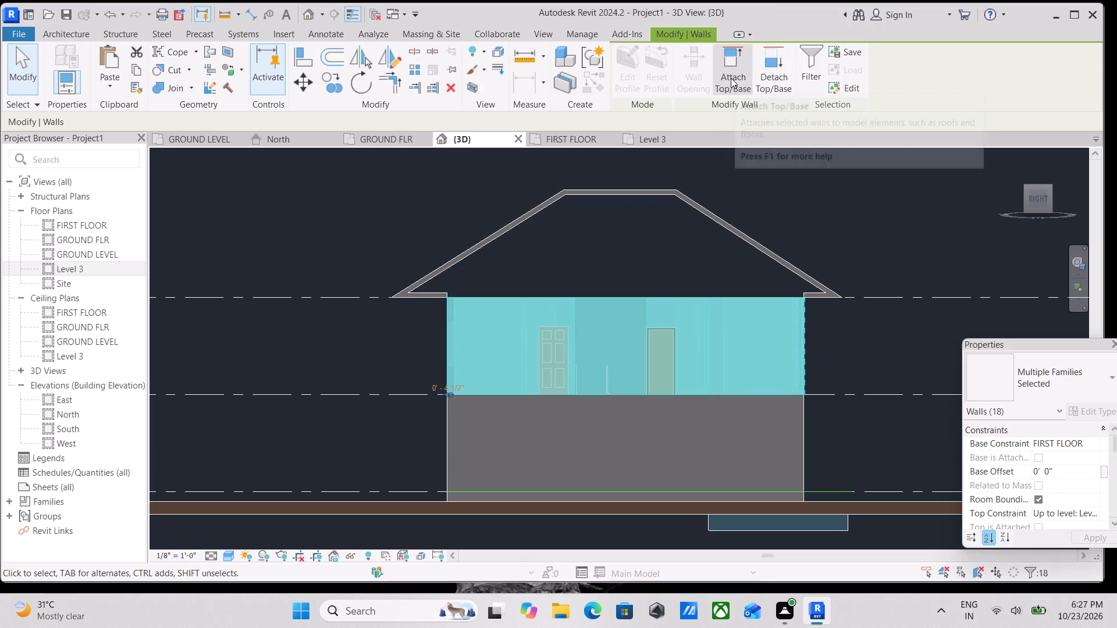
click(731, 78)
click(631, 193)
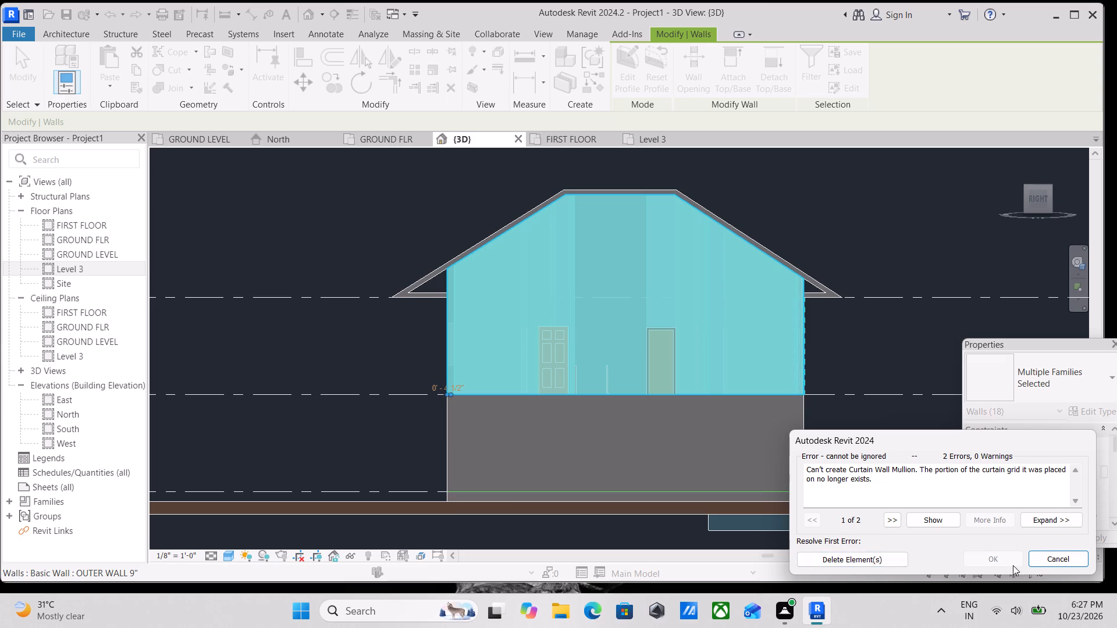
click(853, 562)
scroll(760, 488, down, 3)
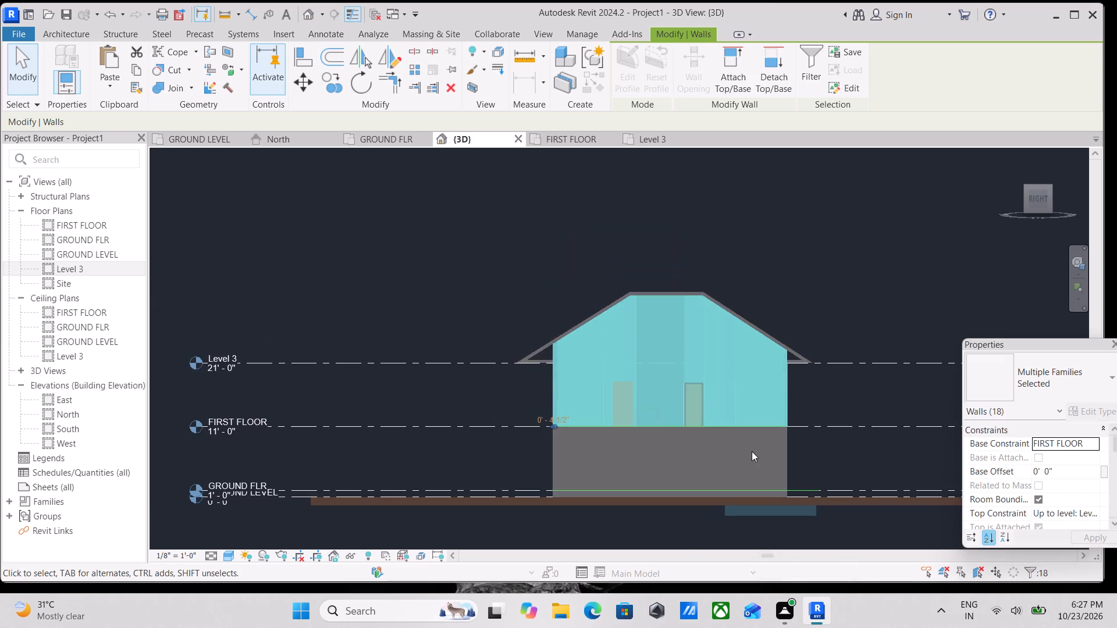
scroll(753, 447, down, 1)
key(Escape)
Examine how the attached upper-storey walls meet the roof at the gable end and overhangs.
scroll(774, 434, down, 3)
shift+middle_drag(706, 437, 978, 520)
shift+middle_drag(805, 480, 1019, 476)
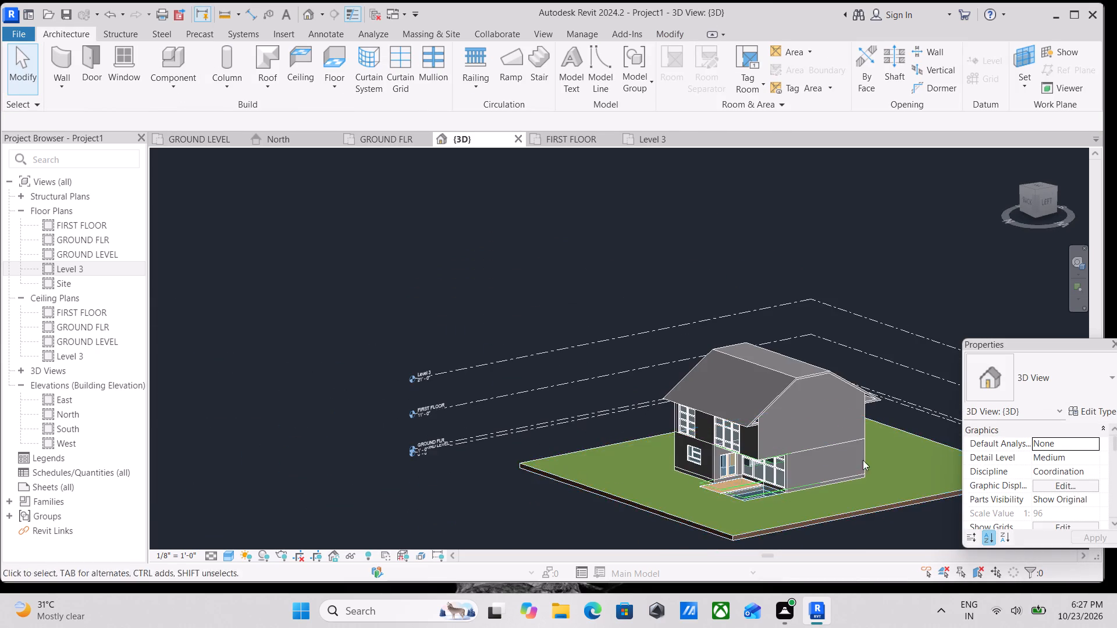
shift+middle_drag(844, 454, 933, 440)
shift+middle_drag(873, 401, 792, 440)
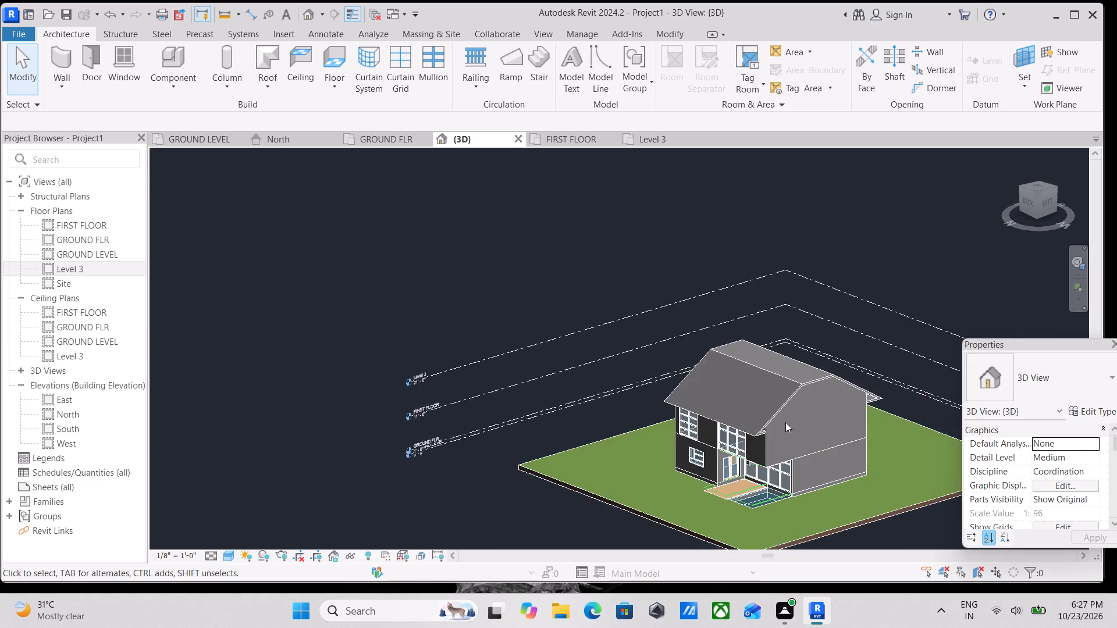
scroll(791, 419, up, 5)
middle_drag(762, 455, 673, 443)
scroll(652, 438, up, 3)
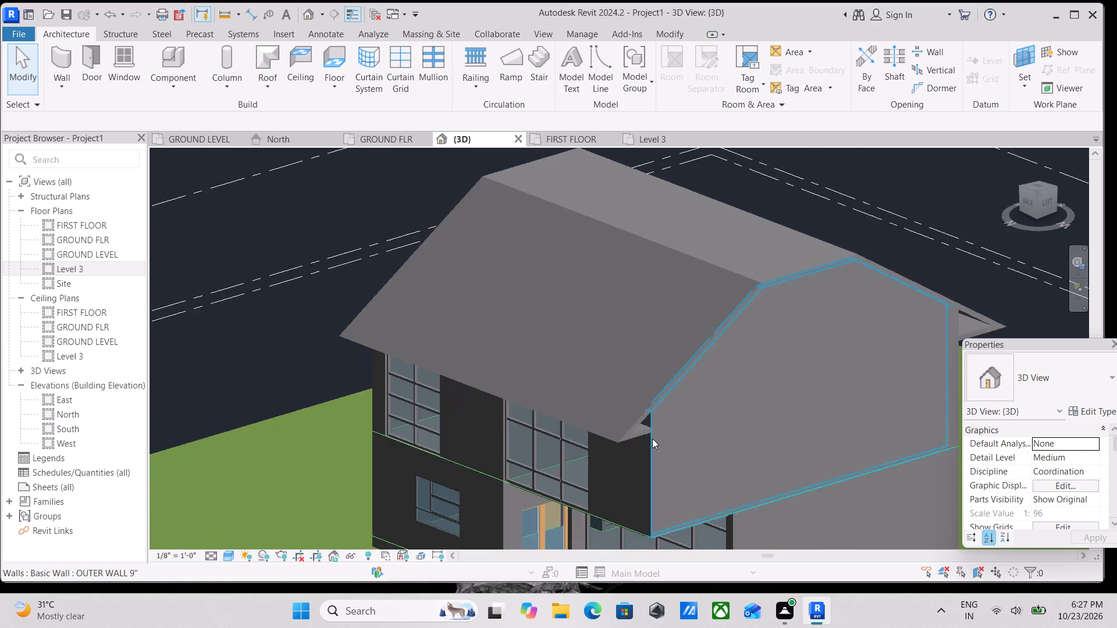
scroll(652, 438, up, 7)
scroll(635, 416, down, 6)
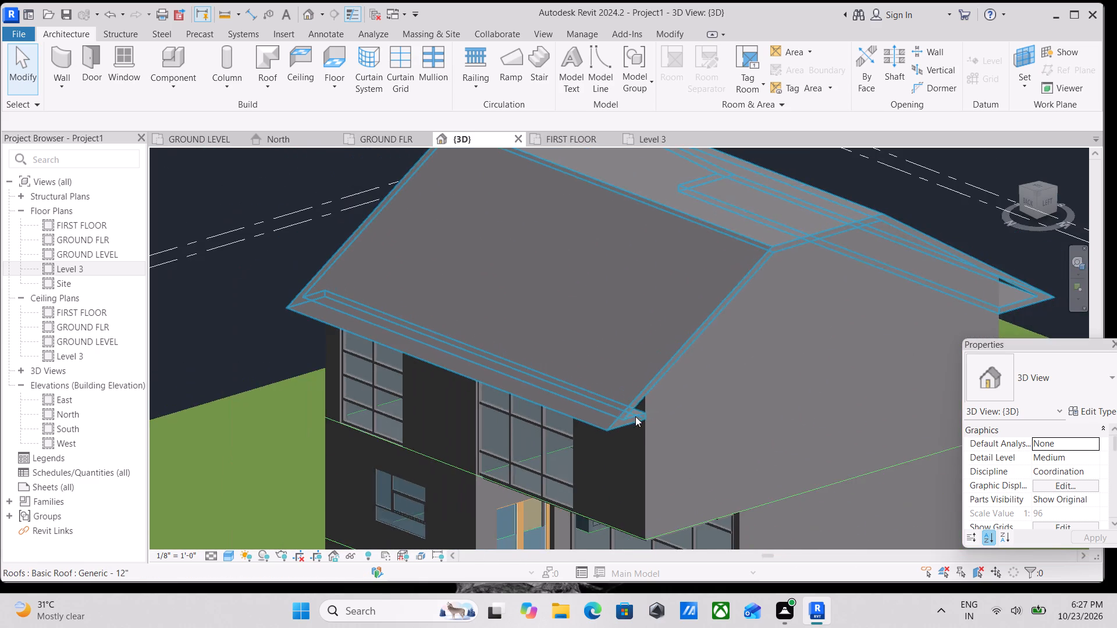
middle_drag(635, 416, 690, 380)
scroll(705, 381, down, 2)
scroll(856, 435, down, 2)
middle_drag(856, 435, 892, 411)
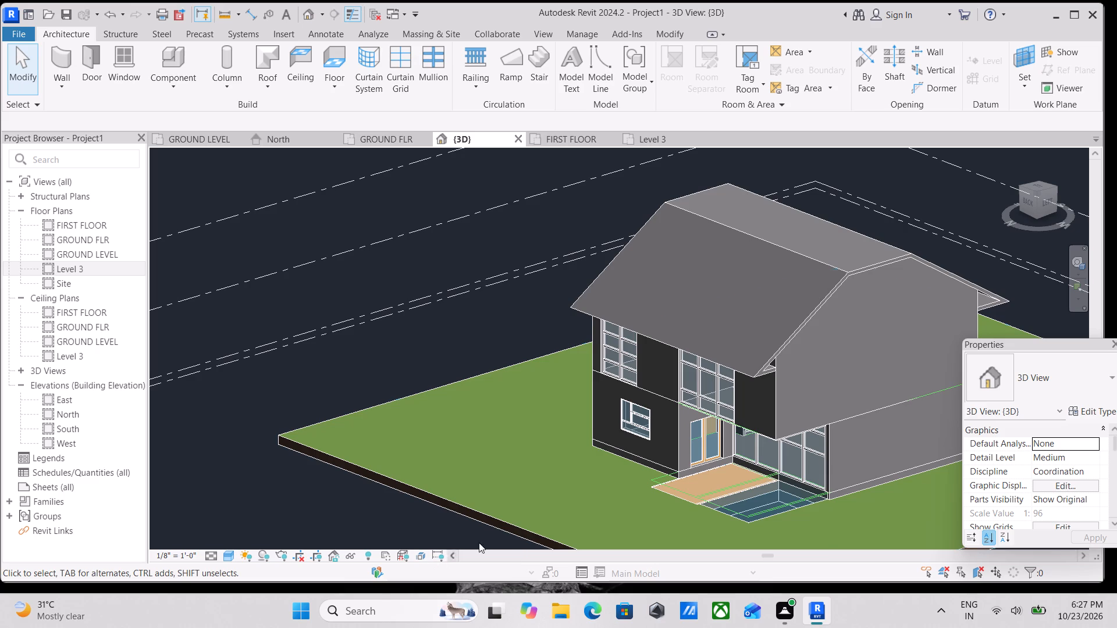
scroll(683, 474, down, 1)
middle_drag(683, 474, 613, 473)
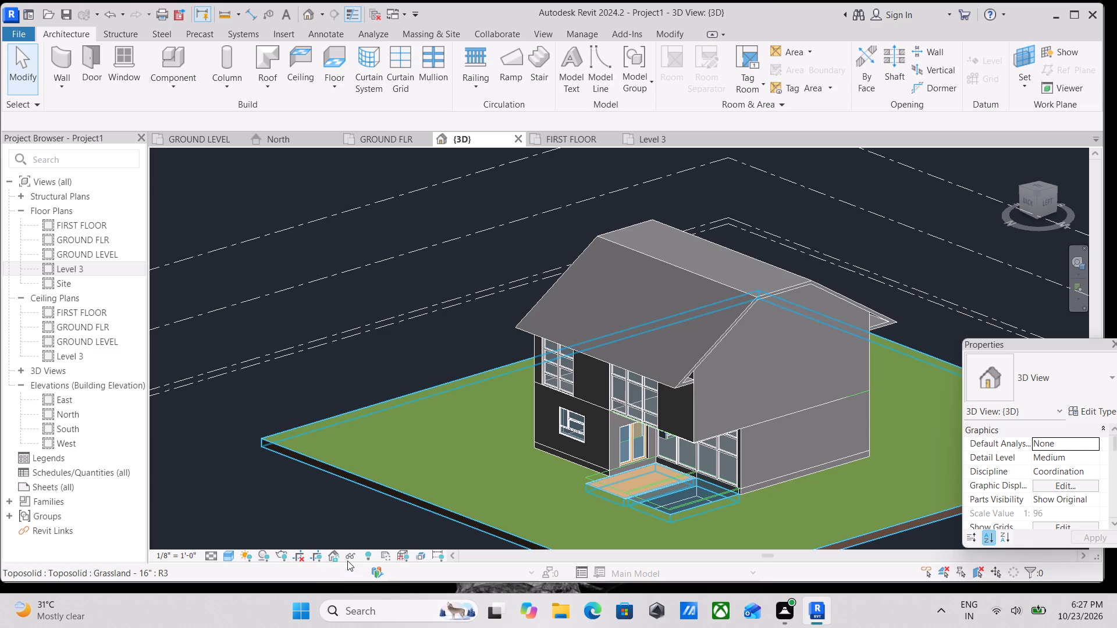
Set the 3D view's visual style to Realistic.
click(225, 555)
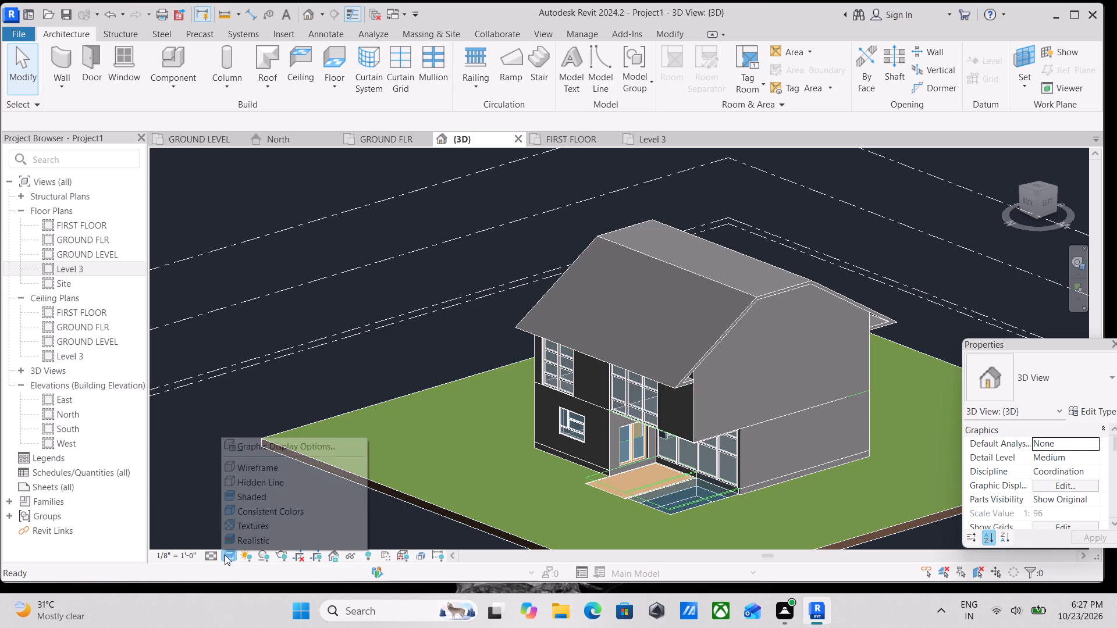
click(234, 538)
Examine the roof, facade, wood deck and pool materials on the glazed side of the house.
scroll(778, 433, up, 3)
scroll(778, 420, down, 2)
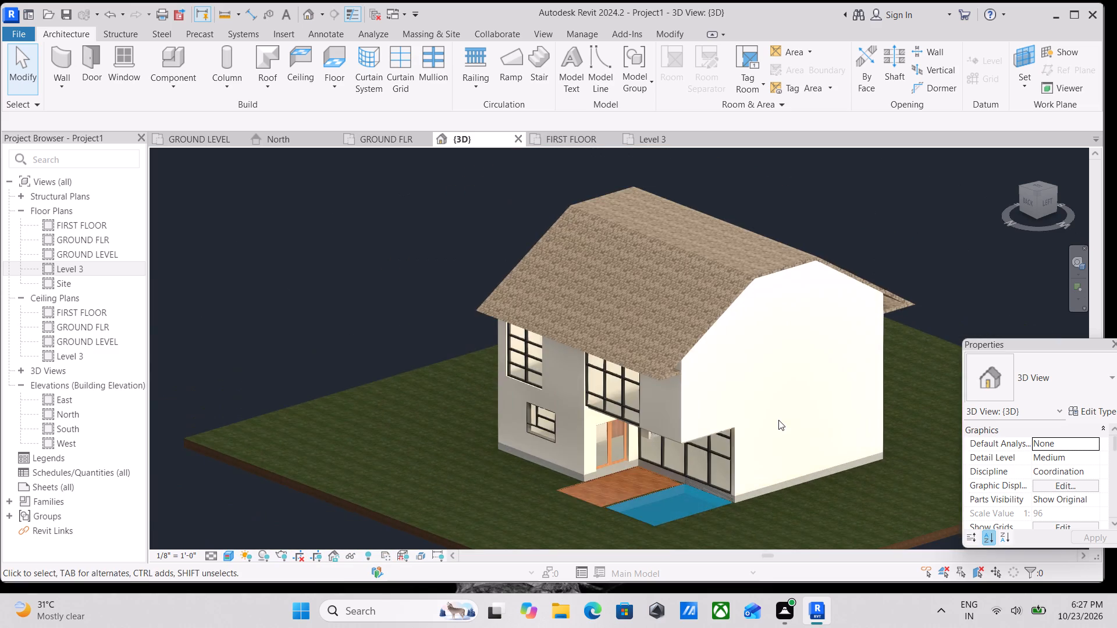
scroll(778, 420, down, 2)
middle_drag(778, 420, 798, 488)
scroll(804, 464, up, 3)
scroll(804, 464, down, 4)
middle_drag(804, 464, 900, 397)
scroll(813, 460, up, 7)
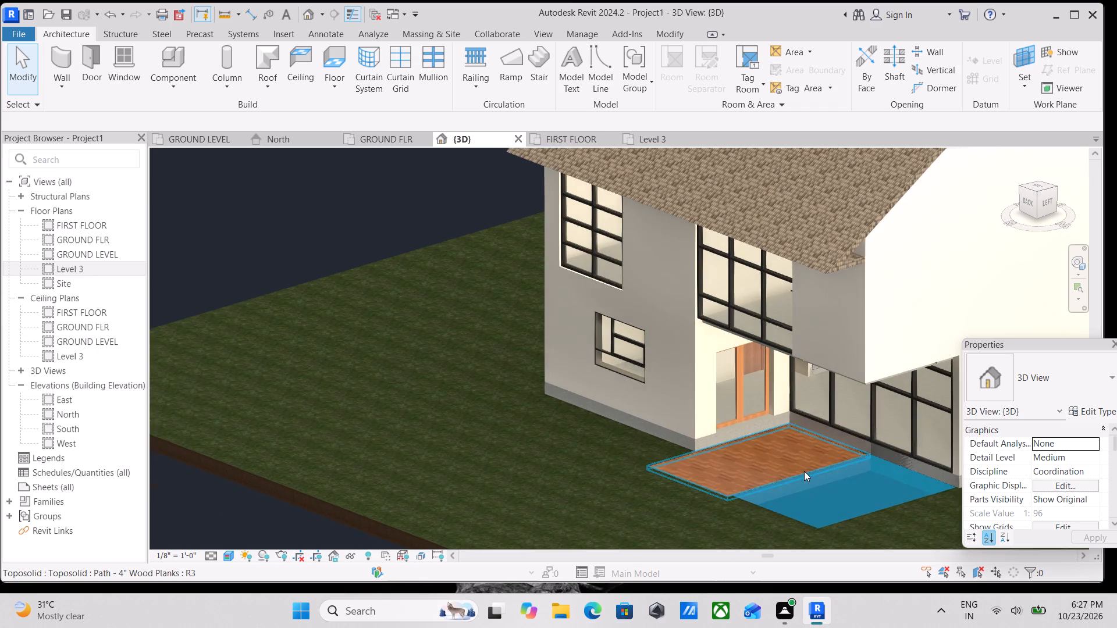
scroll(804, 471, up, 5)
scroll(826, 454, down, 4)
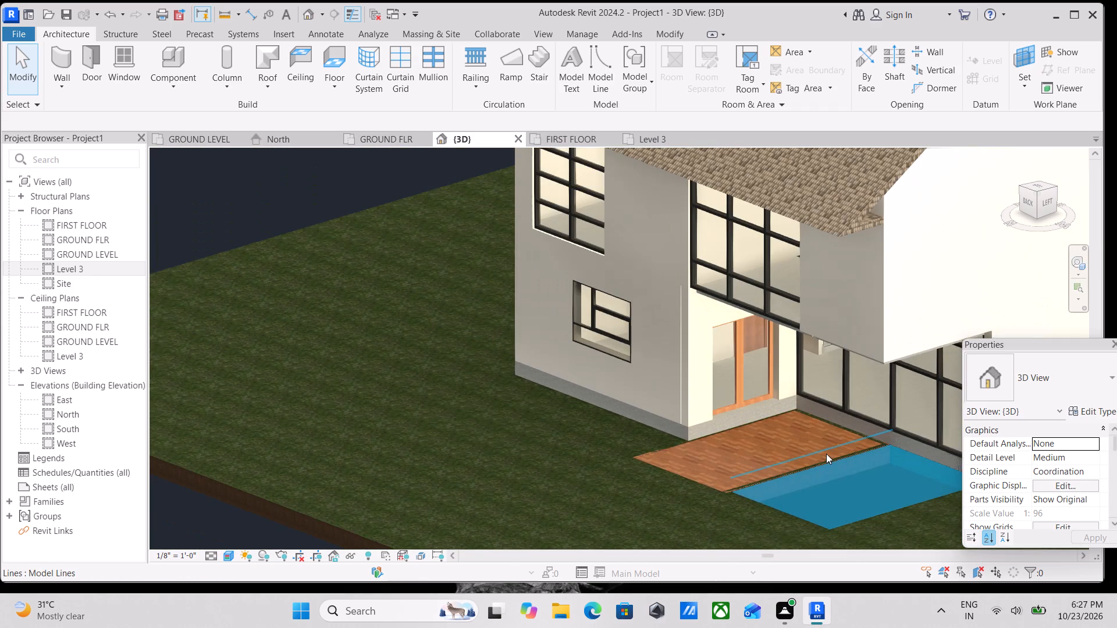
scroll(826, 454, down, 6)
middle_drag(799, 444, 725, 447)
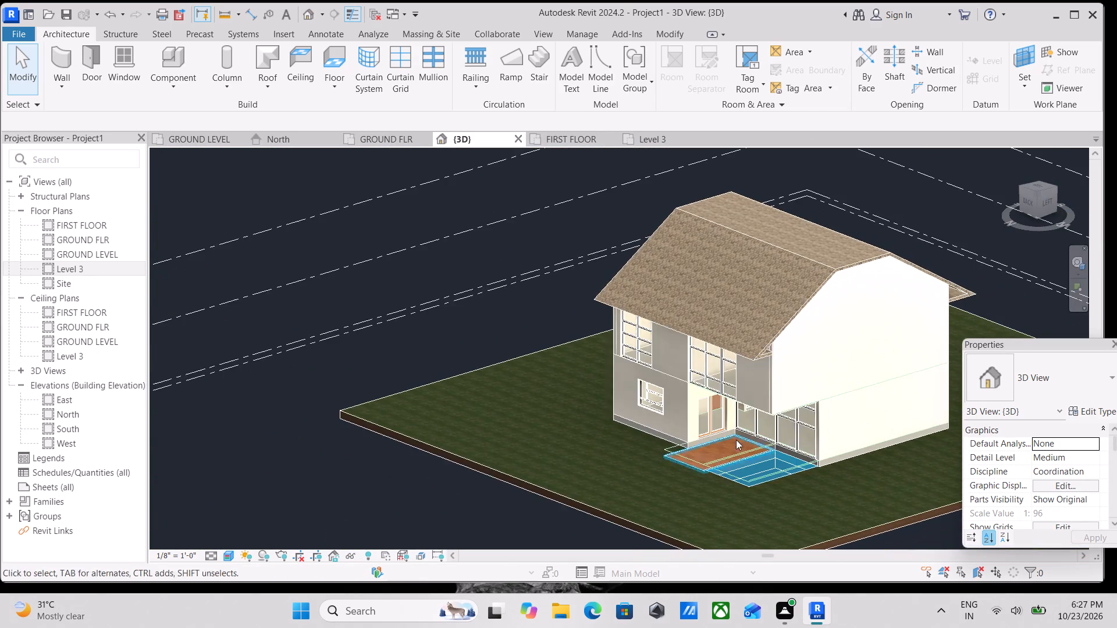
Examine both gable ends beneath the roof, and the wall base beside the wood deck.
scroll(804, 344, up, 2)
shift+middle_drag(737, 366, 961, 413)
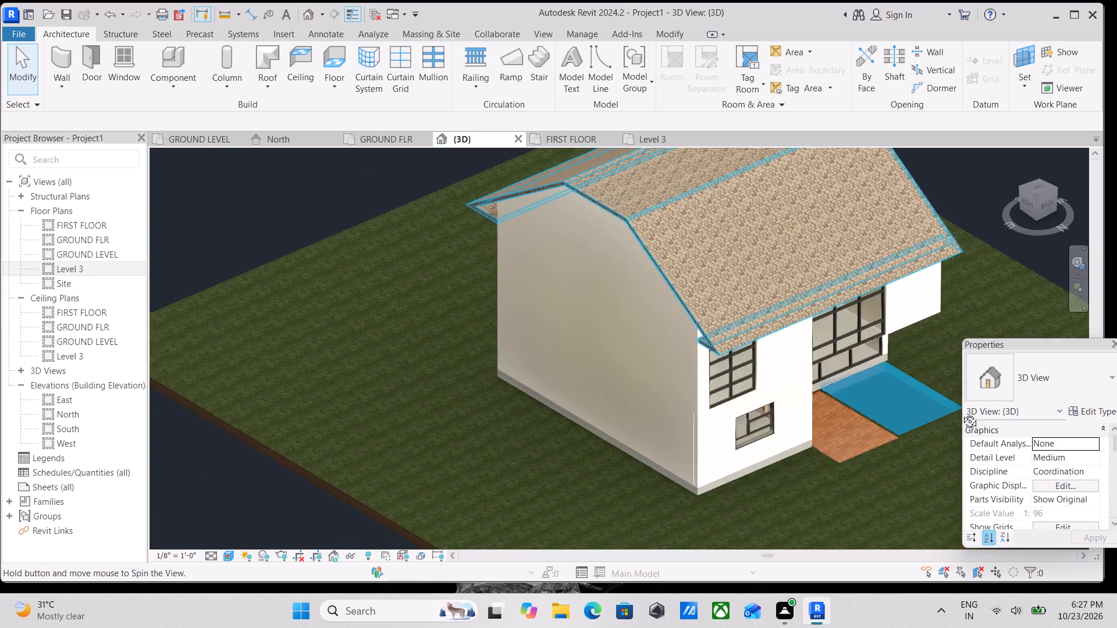
shift+middle_drag(961, 413, 965, 412)
shift+middle_drag(798, 340, 875, 312)
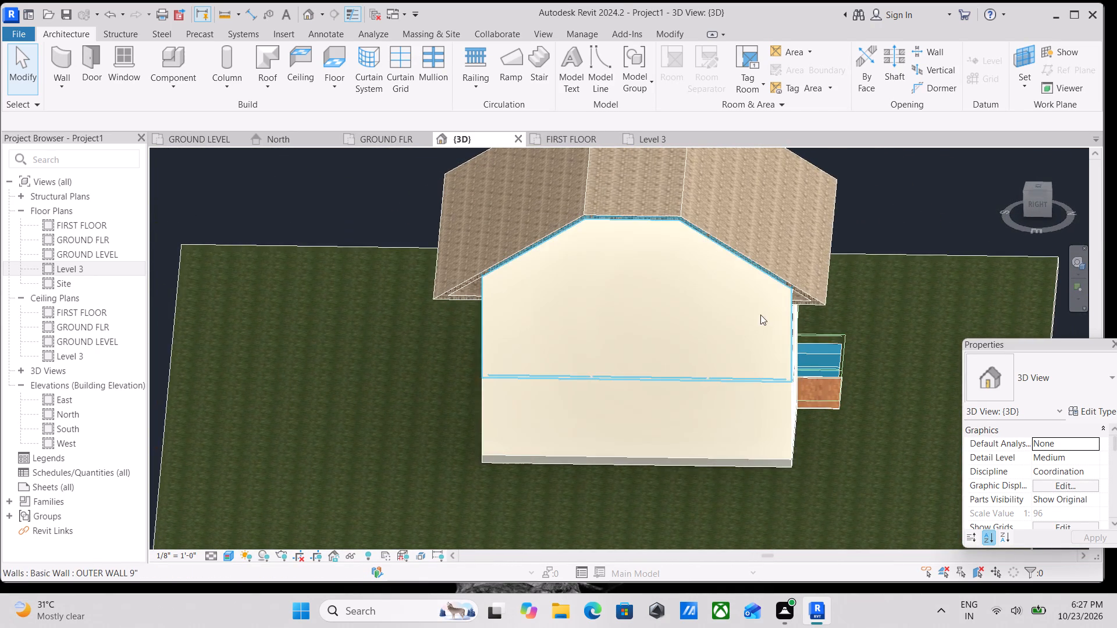
shift+middle_drag(760, 315, 705, 235)
shift+middle_drag(716, 235, 745, 242)
shift+middle_drag(764, 248, 717, 263)
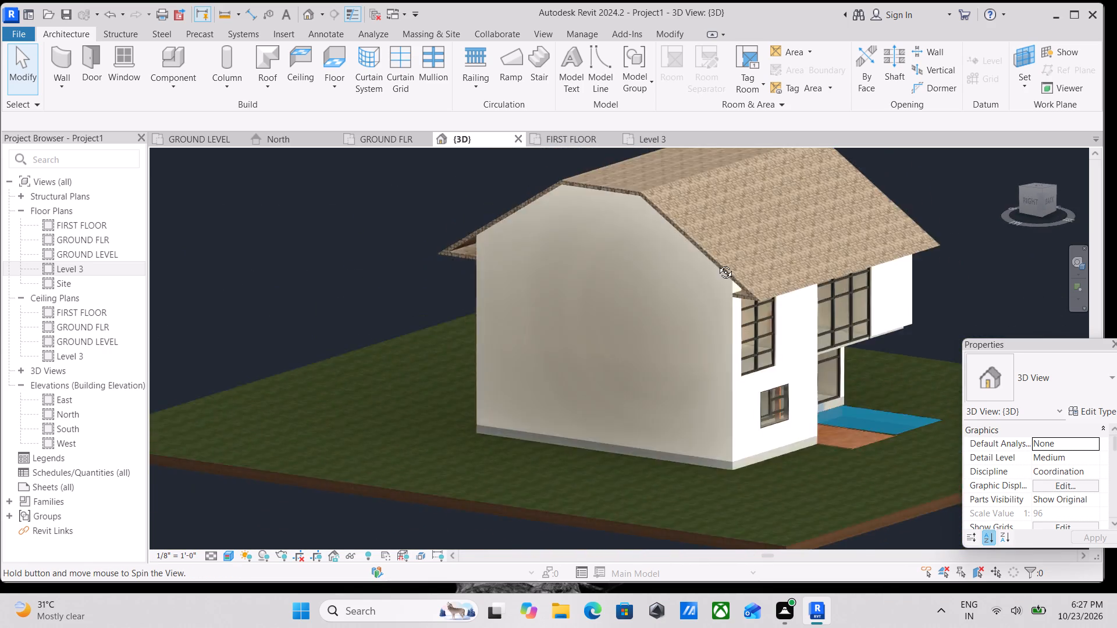
shift+middle_drag(717, 263, 575, 239)
shift+middle_drag(696, 279, 581, 333)
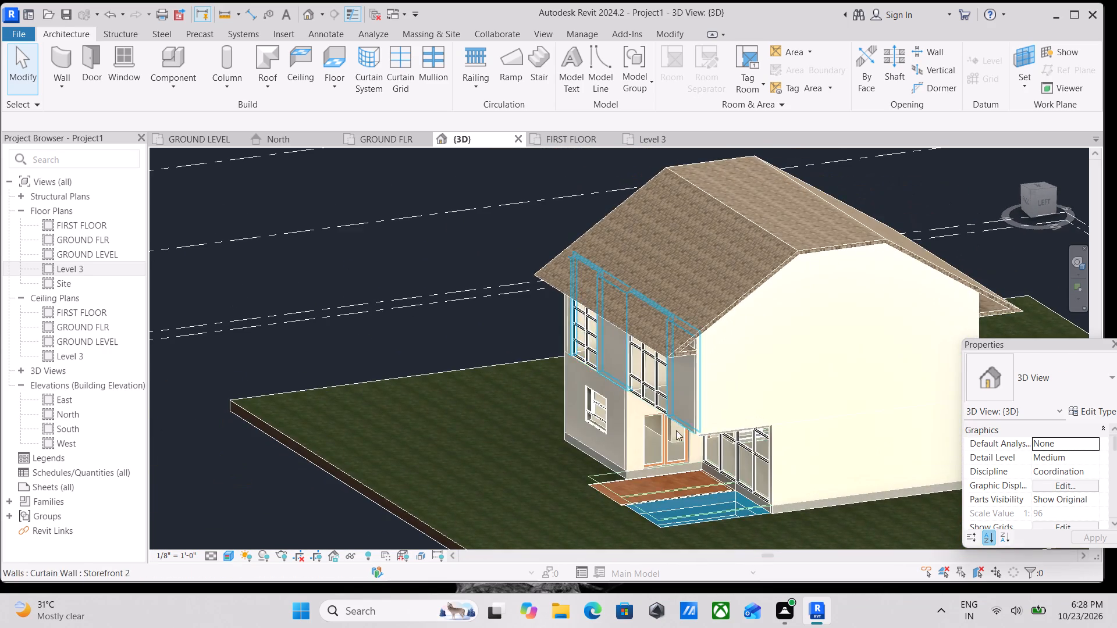
middle_drag(688, 454, 784, 415)
scroll(731, 485, up, 10)
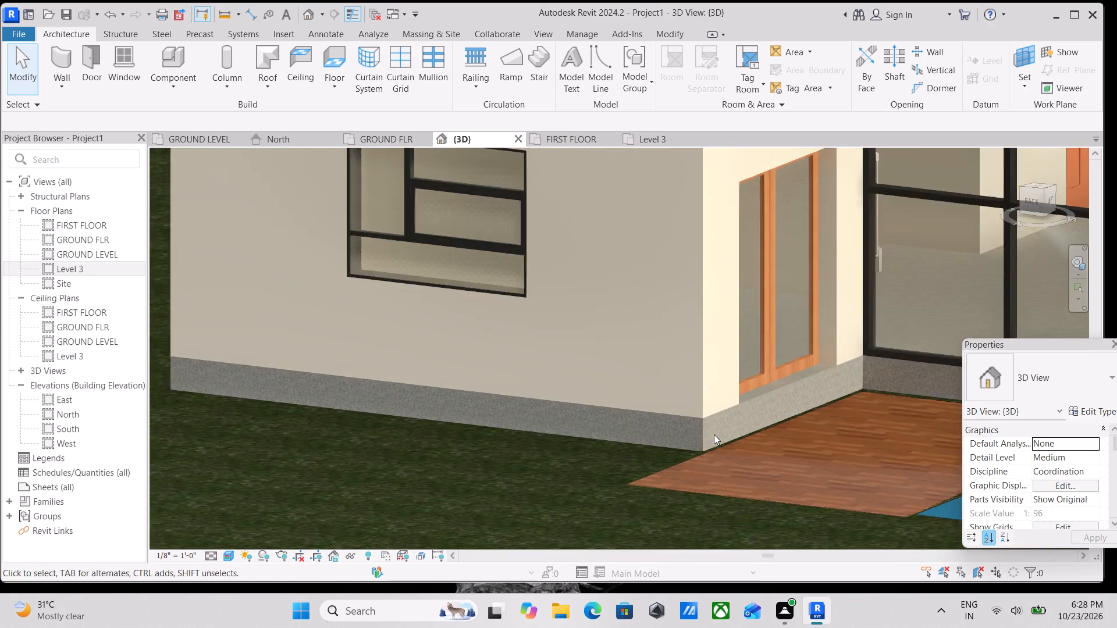
scroll(714, 434, up, 4)
scroll(841, 424, down, 4)
middle_drag(855, 417, 856, 379)
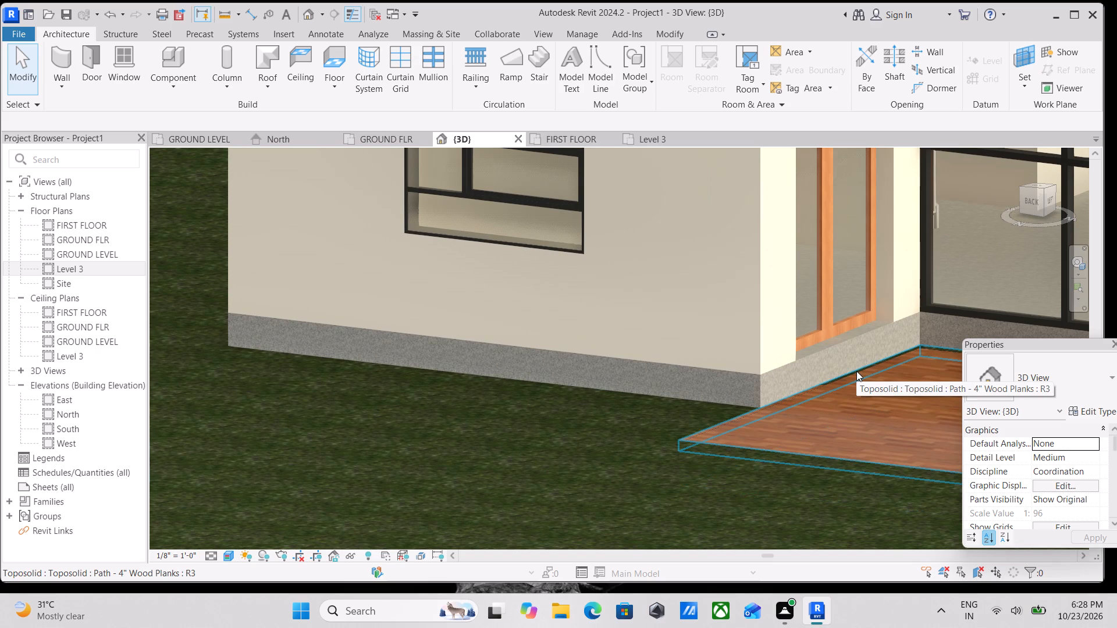
scroll(856, 371, down, 1)
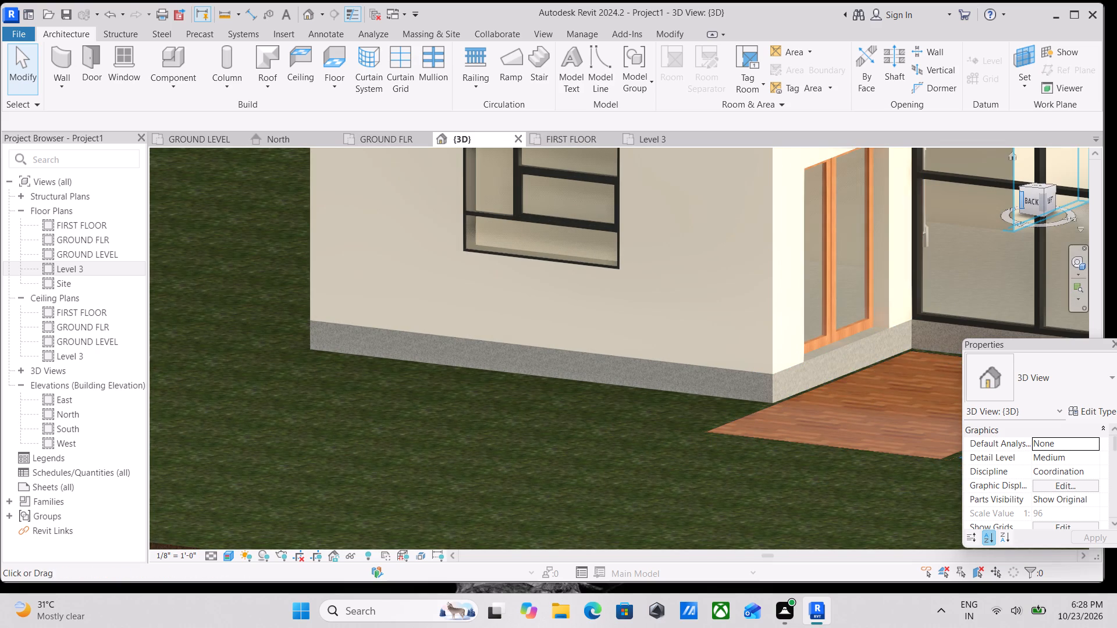
Examine the house straight on from the back, and around its front facade and the gable wall near the pool.
click(1027, 198)
scroll(633, 394, up, 3)
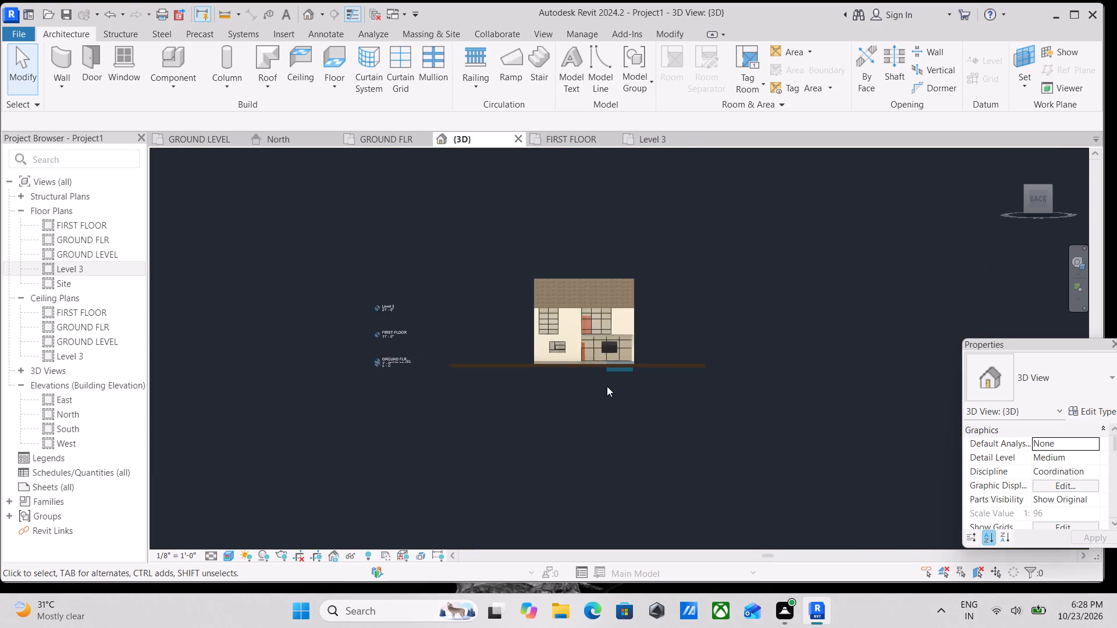
scroll(549, 348, up, 7)
scroll(659, 379, up, 2)
scroll(744, 378, down, 3)
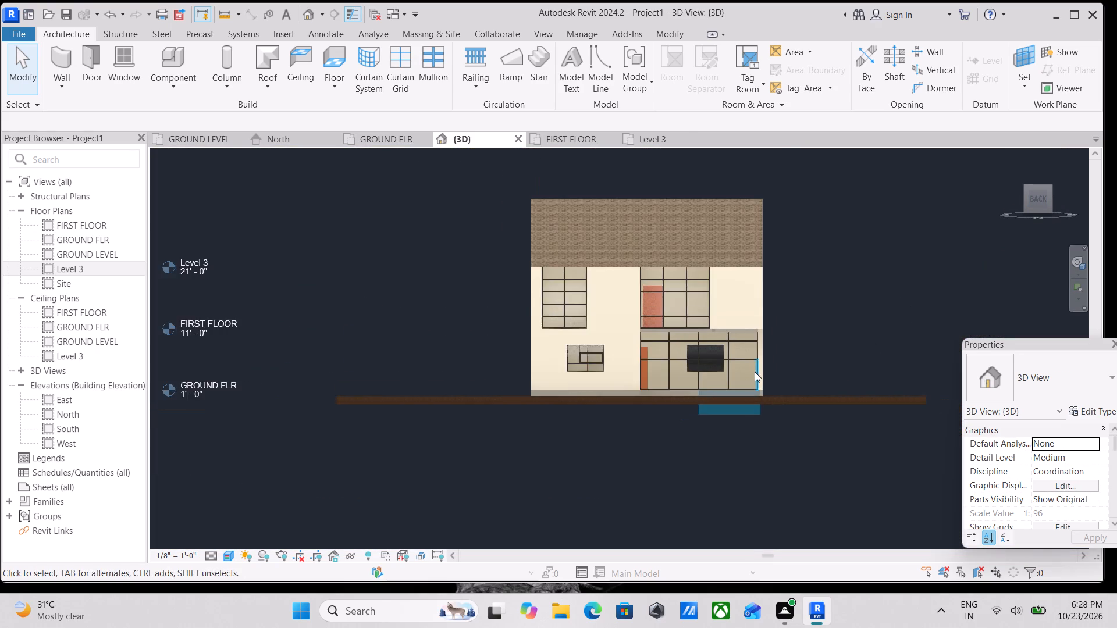
scroll(755, 372, down, 3)
shift+middle_drag(763, 336, 689, 370)
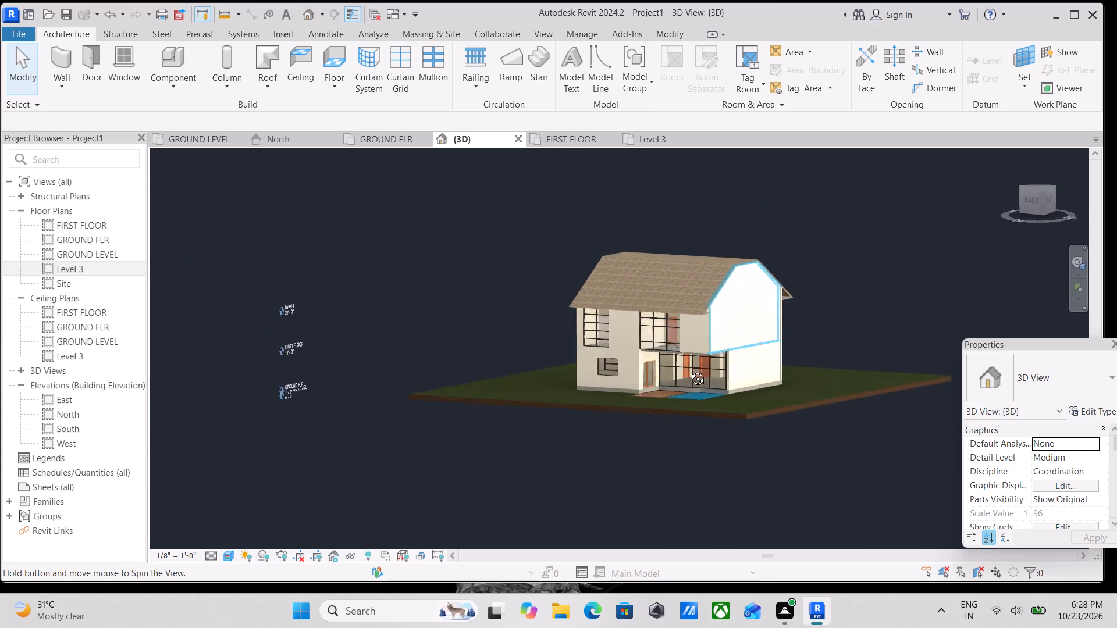
shift+middle_drag(689, 370, 524, 392)
shift+middle_drag(831, 354, 726, 399)
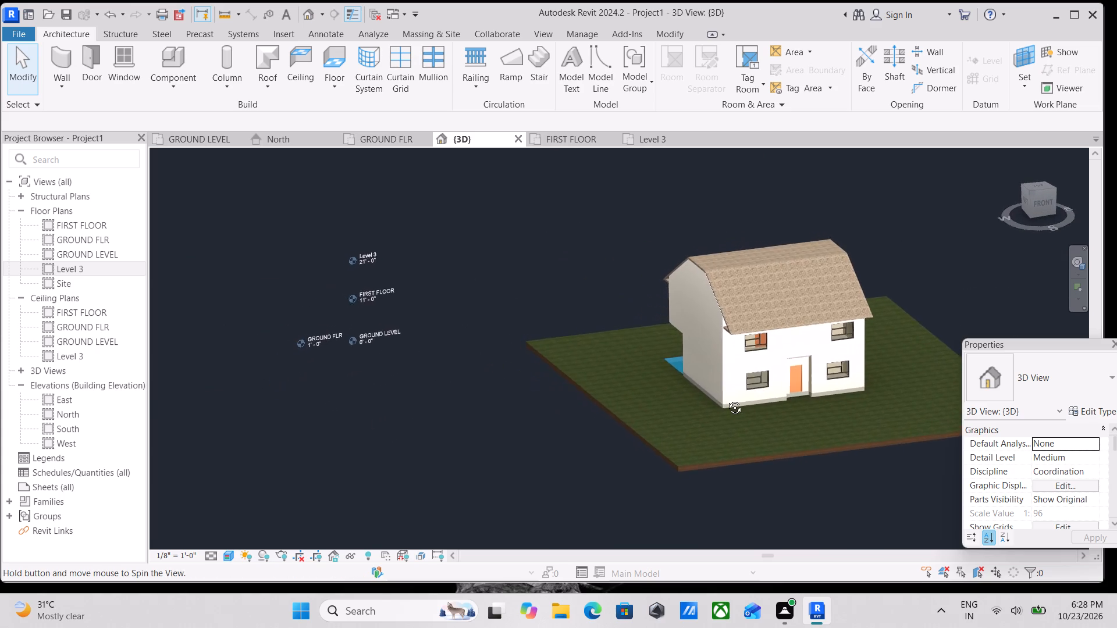
shift+middle_drag(726, 399, 700, 408)
scroll(706, 410, up, 3)
shift+middle_drag(741, 372, 750, 379)
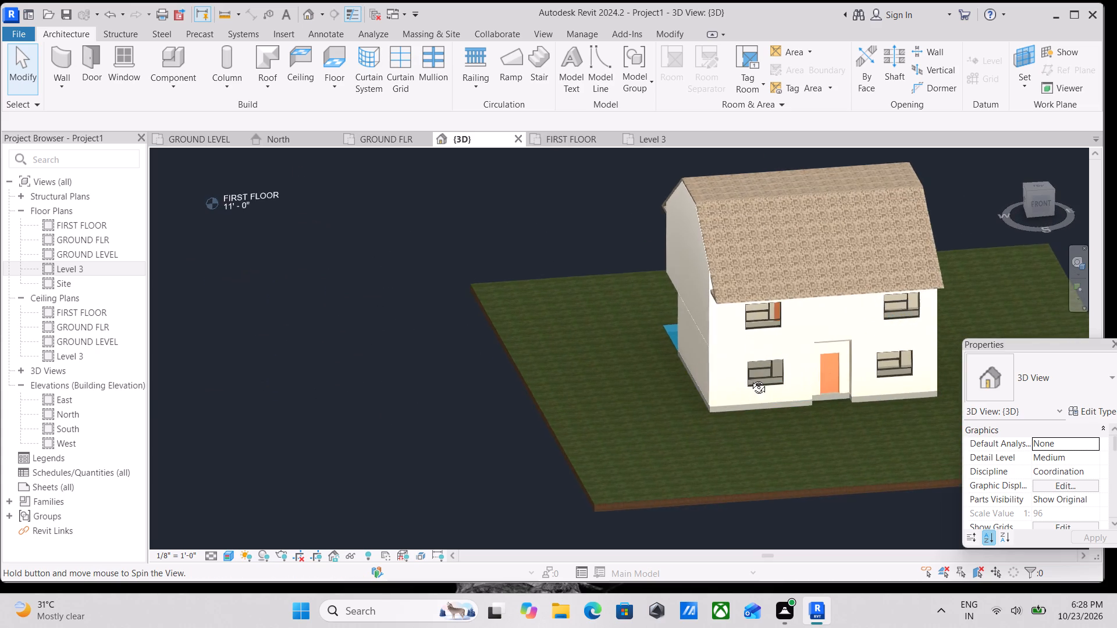
shift+middle_drag(750, 379, 897, 384)
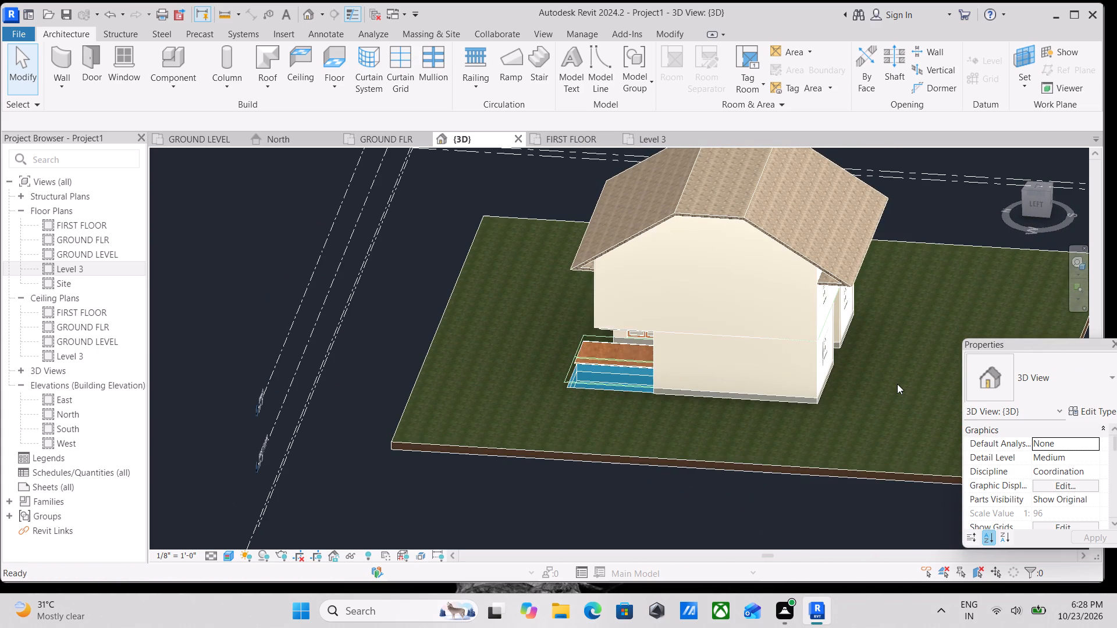
Place a Window-Awning-Variable 72" x 53" 2 window high on each of the house's two gable walls, beneath the roof.
text(wn)
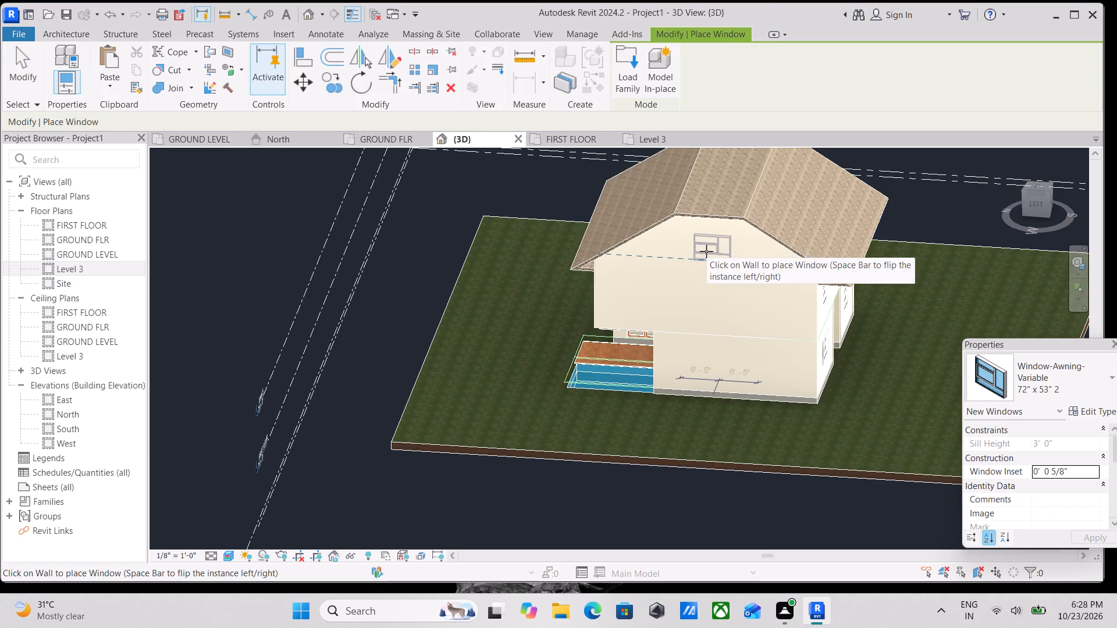
click(705, 269)
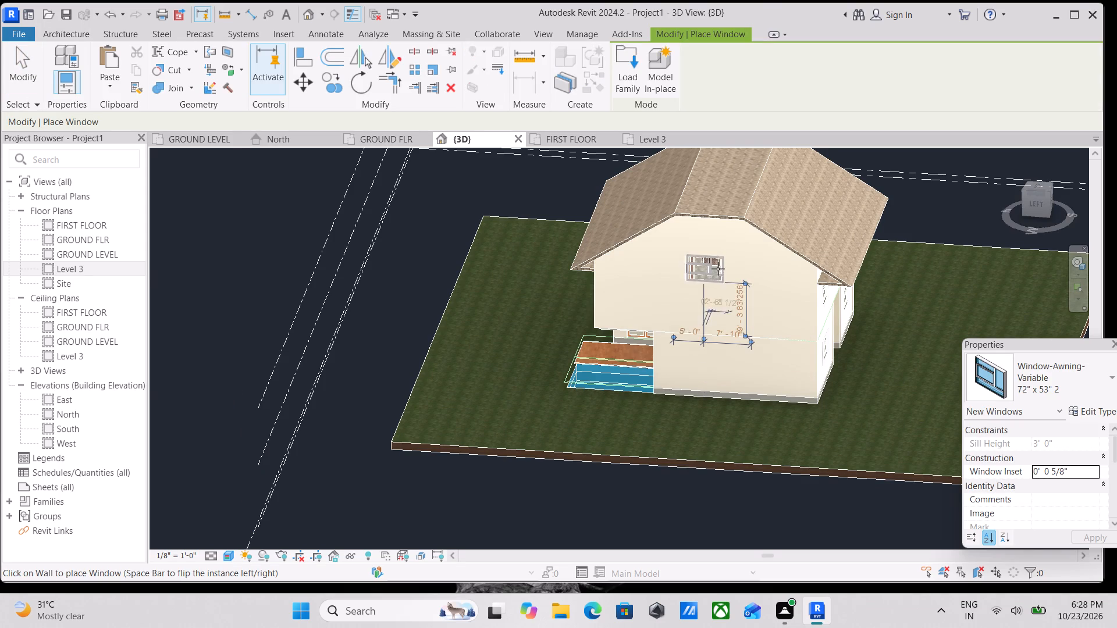
scroll(777, 341, down, 2)
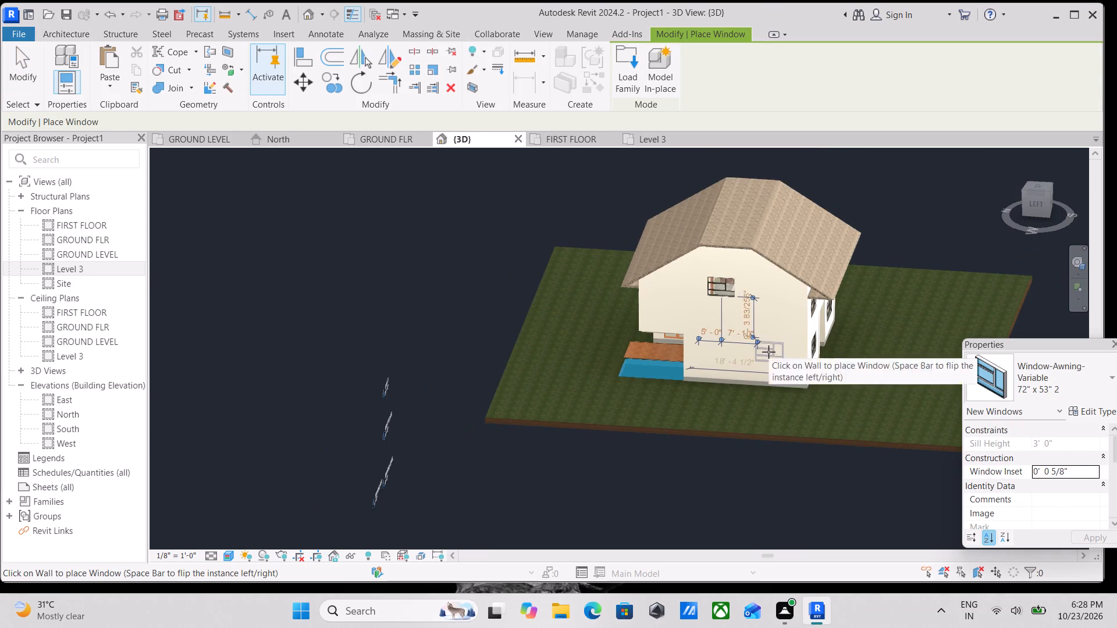
shift+middle_drag(769, 352, 437, 307)
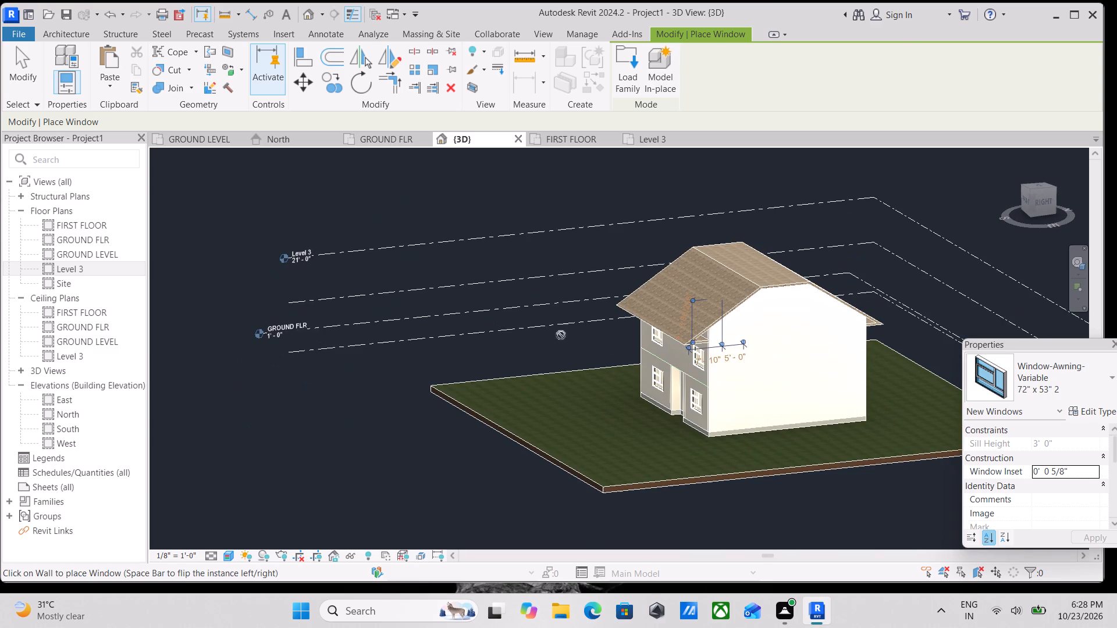
click(782, 324)
shift+middle_drag(798, 345, 731, 355)
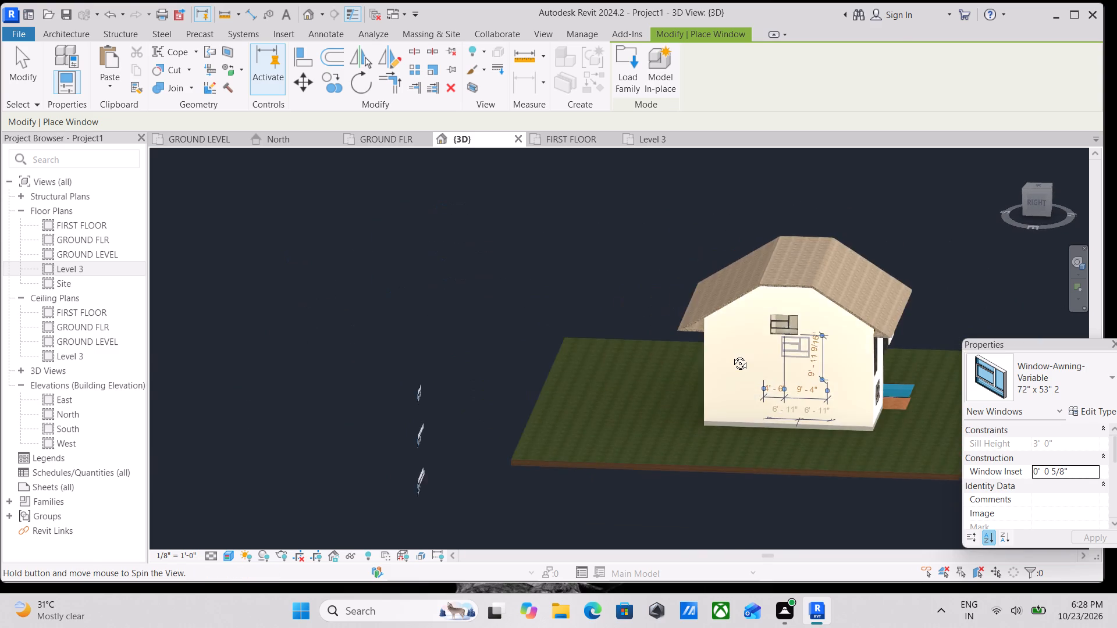
shift+middle_drag(731, 355, 795, 364)
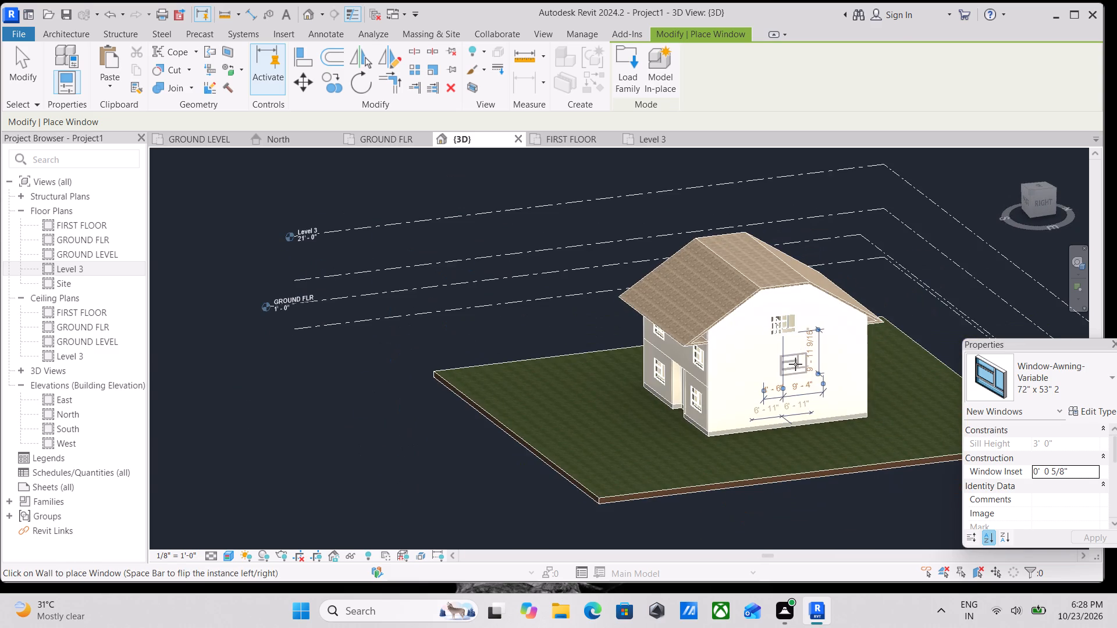
shift+scroll(796, 364, down, 1)
shift+middle_drag(796, 364, 935, 343)
key(Escape)
scroll(794, 477, up, 2)
key(Escape)
Examine the front facade with its windows, roof edge and recessed entrance.
scroll(710, 395, up, 2)
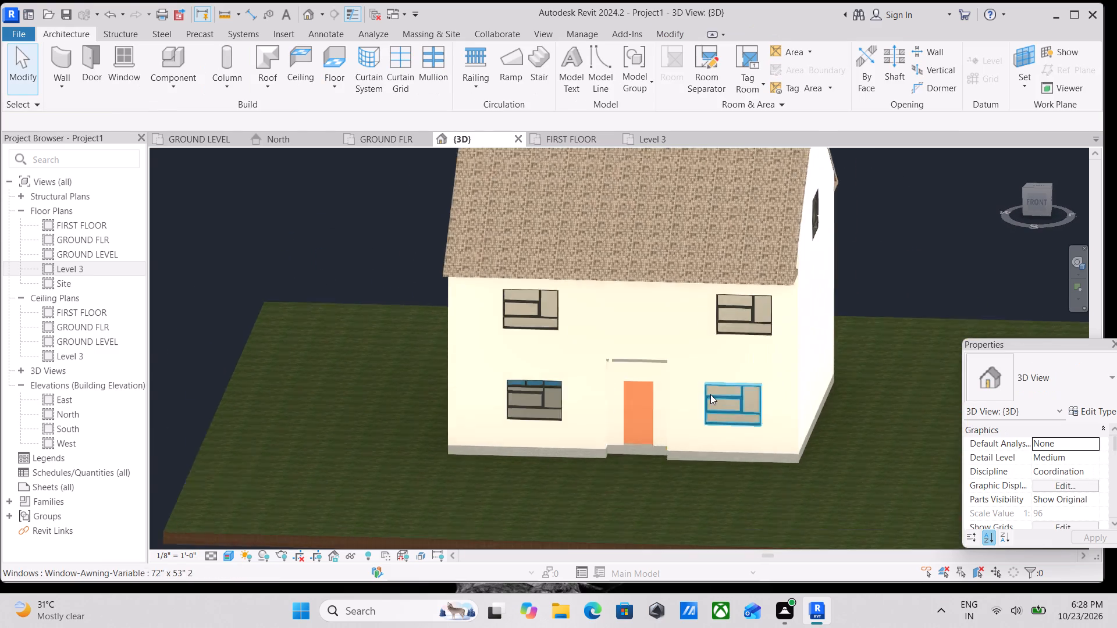
scroll(710, 394, up, 5)
key(Escape)
middle_drag(724, 360, 1026, 374)
scroll(960, 393, down, 2)
middle_drag(959, 393, 967, 331)
scroll(934, 385, down, 6)
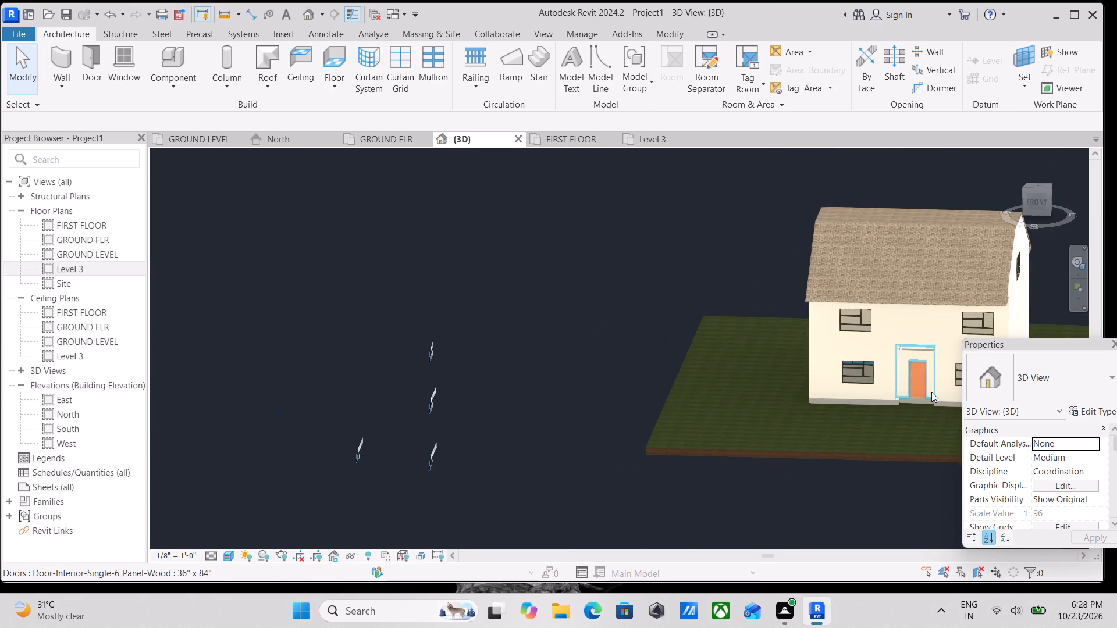
scroll(931, 392, up, 5)
middle_drag(931, 377, 780, 359)
Examine the front door's threshold, the entrance recess and the exposed floor edge along the wall base at the grass.
scroll(782, 360, up, 4)
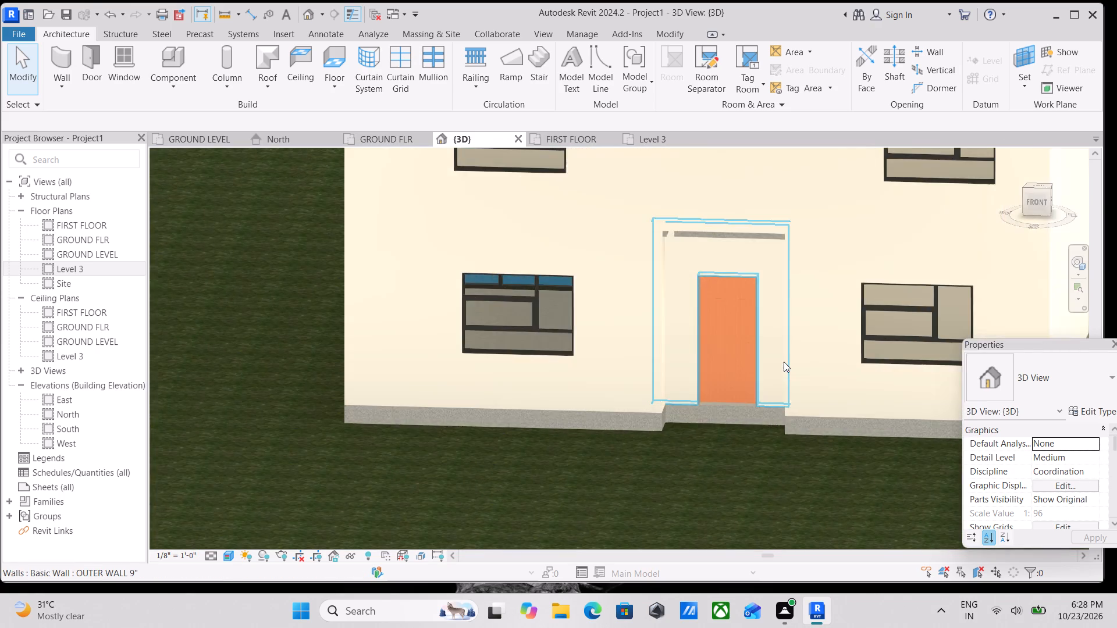
scroll(784, 362, up, 1)
shift+middle_drag(784, 362, 718, 404)
middle_drag(734, 362, 889, 394)
scroll(843, 395, up, 3)
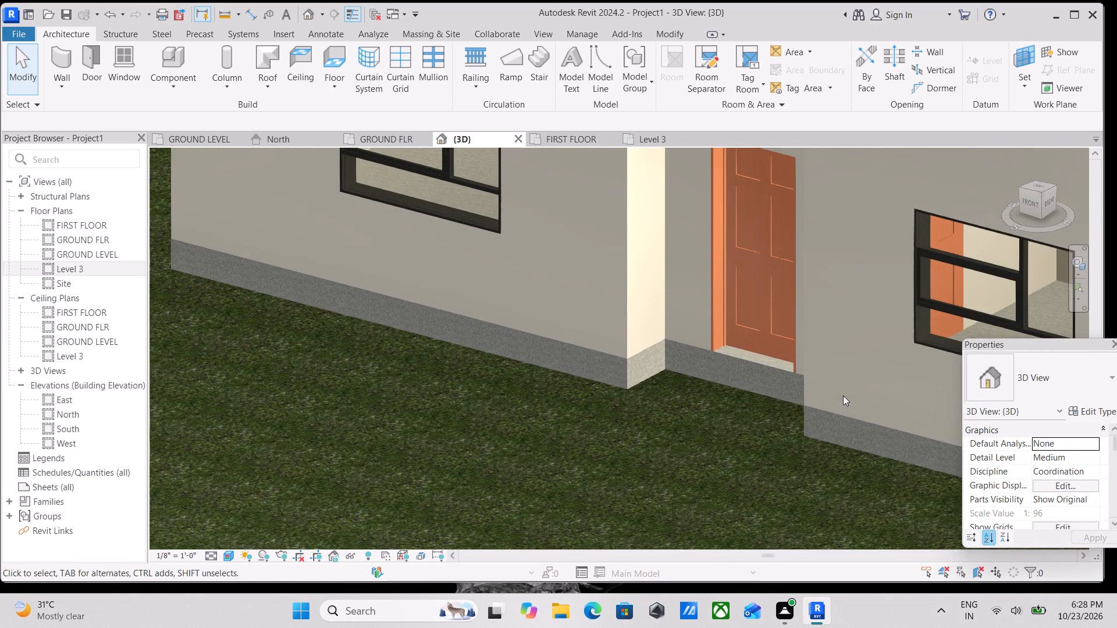
middle_drag(833, 398, 853, 376)
scroll(895, 364, down, 2)
middle_drag(895, 363, 654, 269)
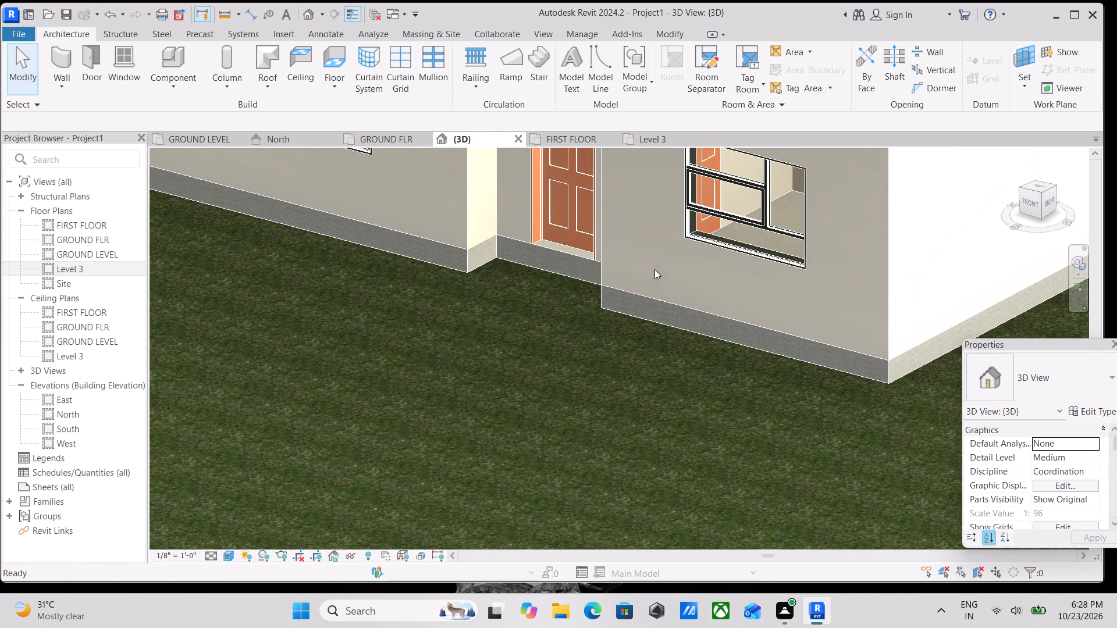
scroll(744, 293, down, 1)
middle_drag(744, 293, 924, 354)
scroll(724, 342, up, 3)
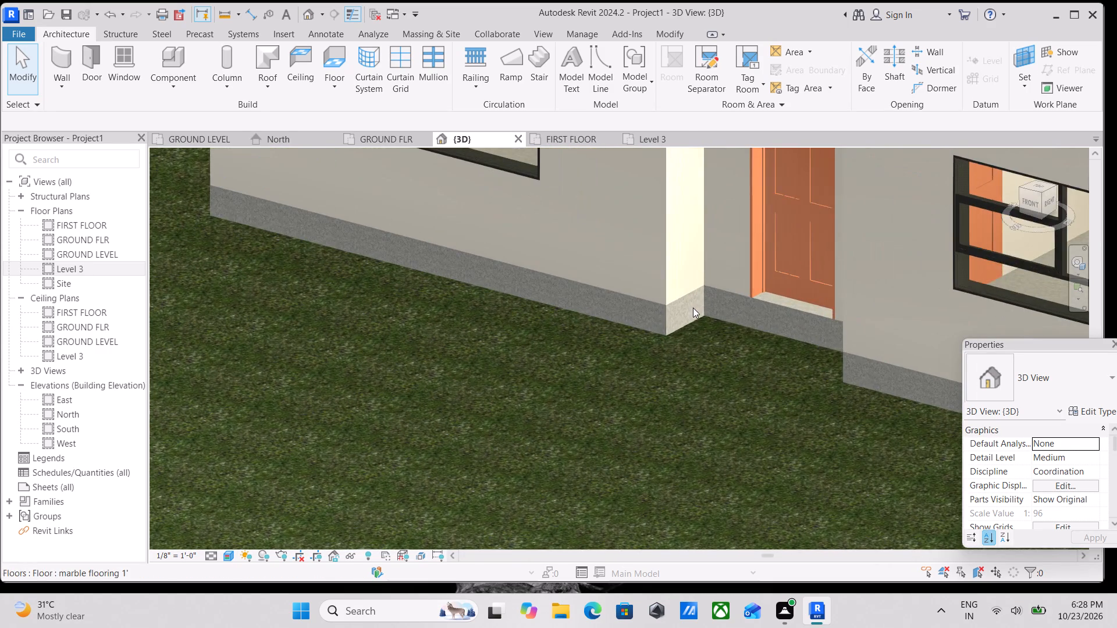
scroll(693, 308, up, 5)
scroll(742, 298, down, 3)
middle_drag(742, 298, 743, 325)
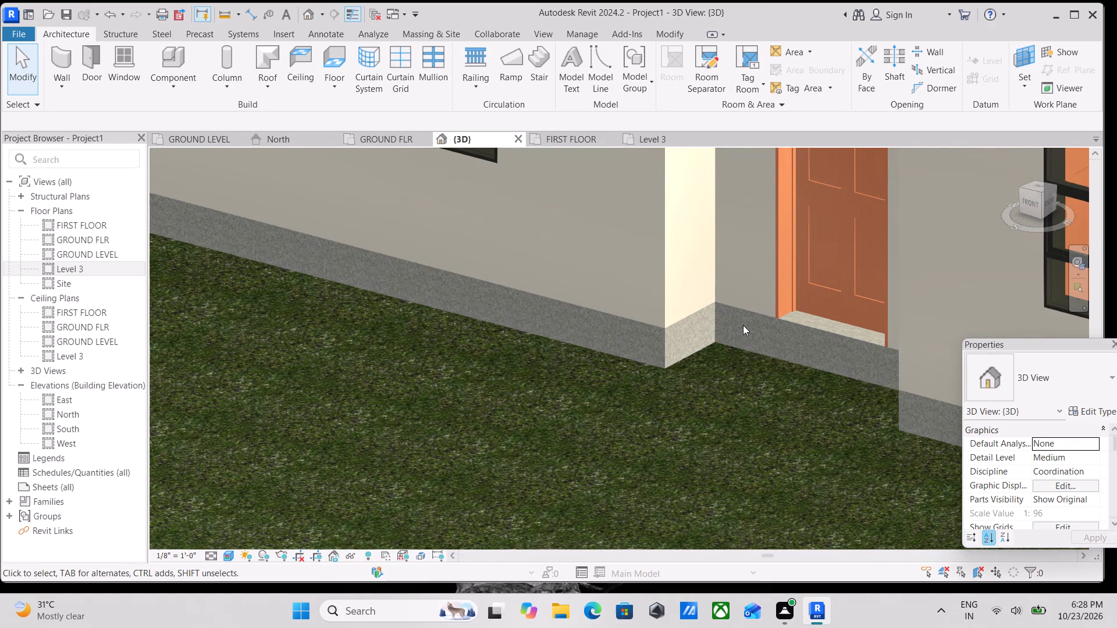
scroll(754, 320, down, 1)
middle_drag(754, 320, 724, 274)
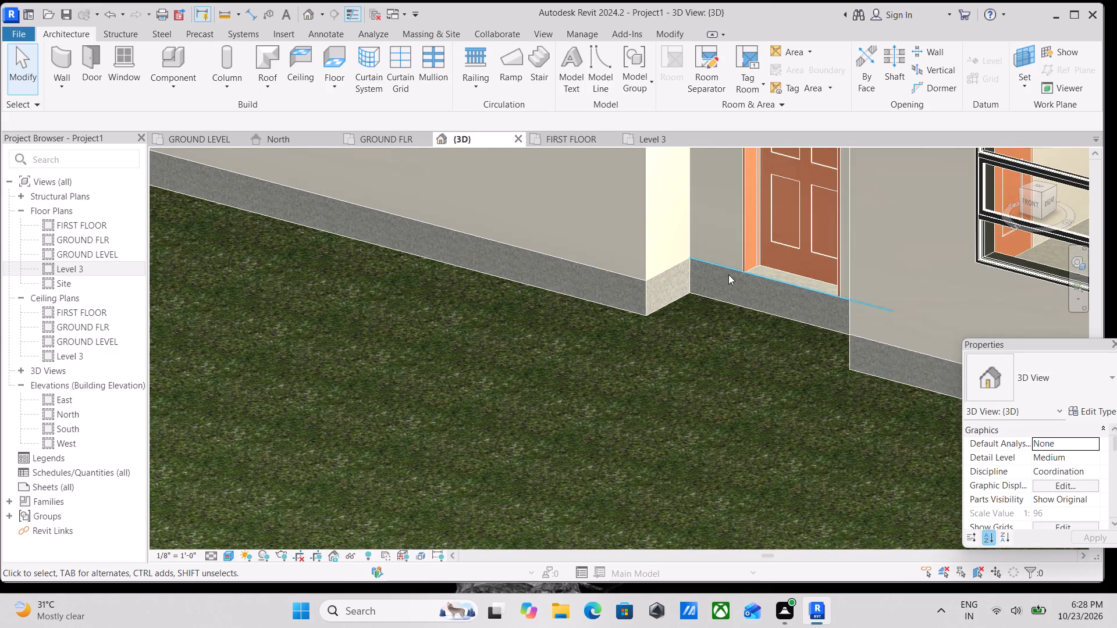
scroll(731, 313, down, 1)
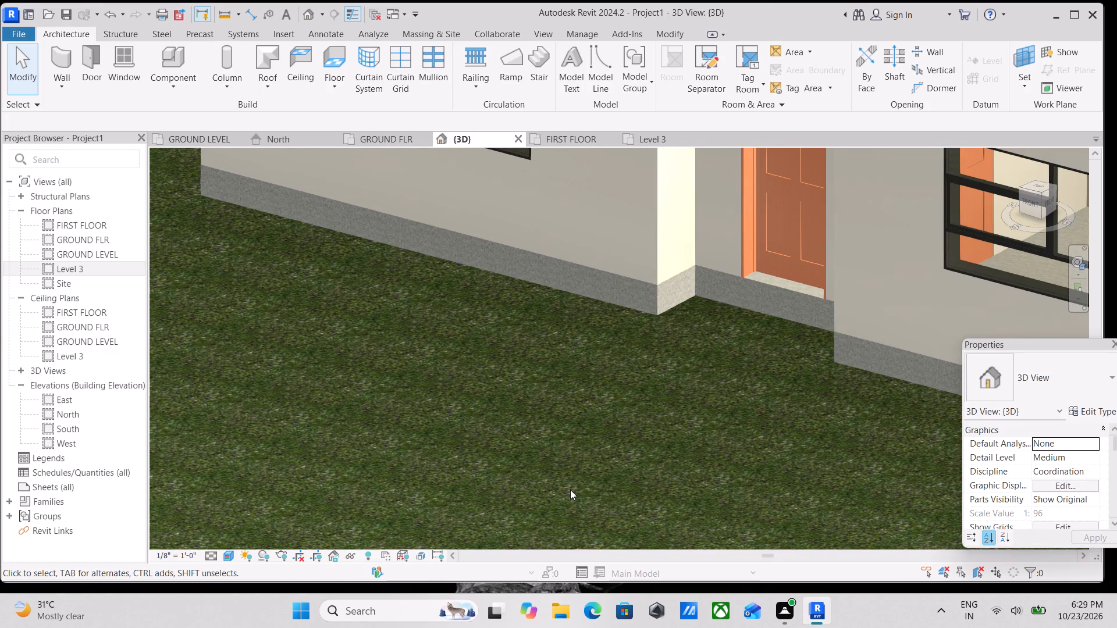
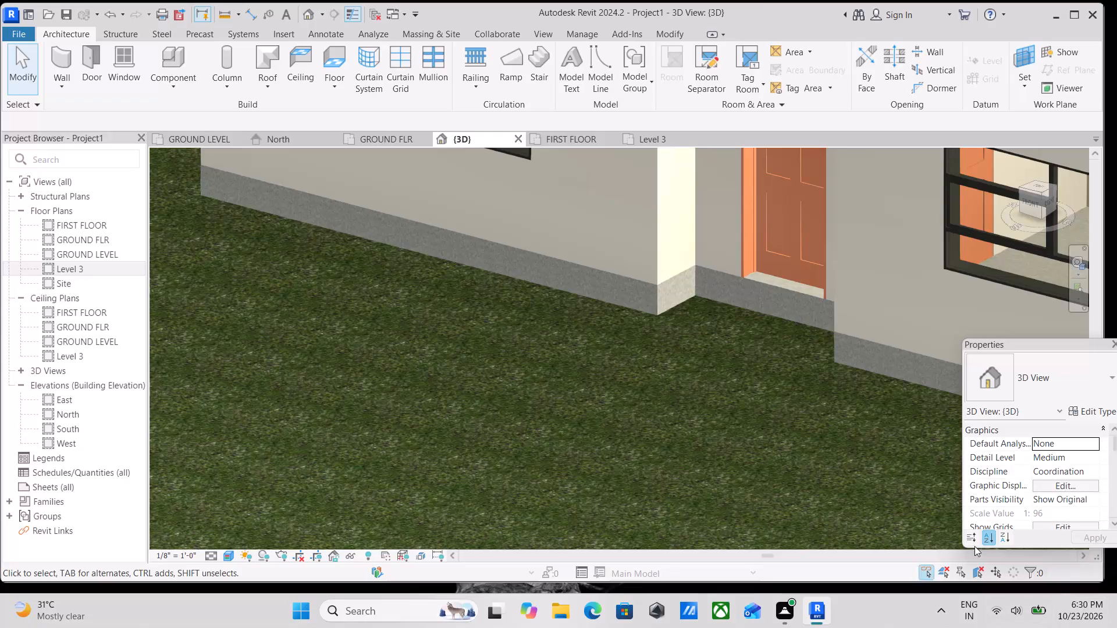
Examine the recessed front entrance, the ground-floor windows and the wall base along the facade up to the house corner.
scroll(1116, 513, down, 2)
scroll(924, 468, down, 2)
scroll(865, 433, down, 1)
middle_drag(859, 433, 851, 433)
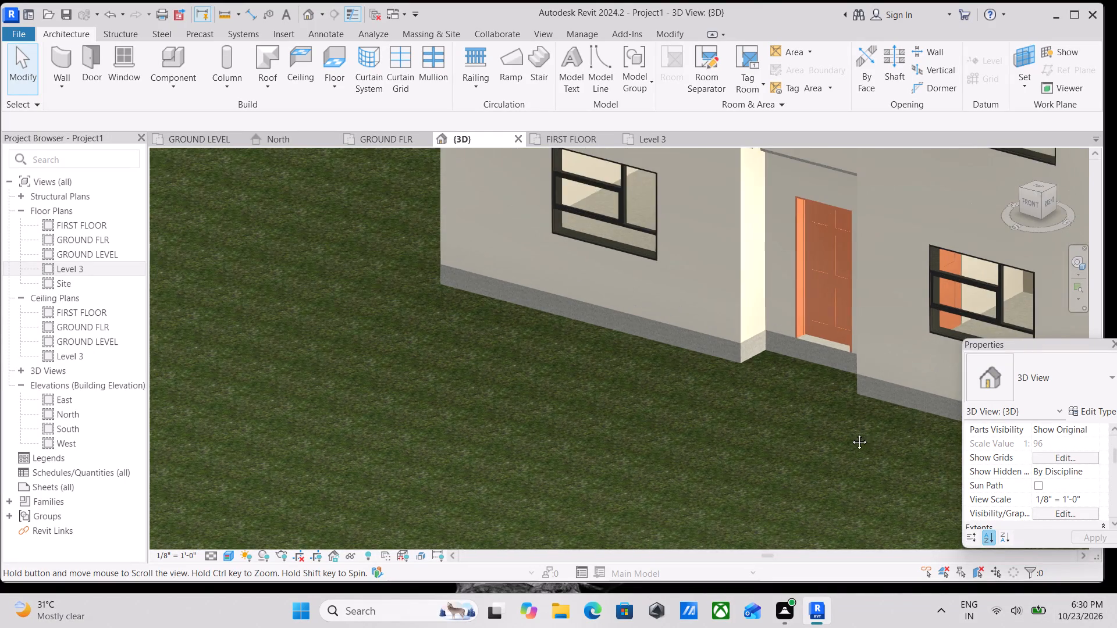
middle_drag(851, 433, 839, 438)
scroll(844, 435, down, 1)
scroll(685, 573, up, 2)
middle_drag(757, 505, 683, 477)
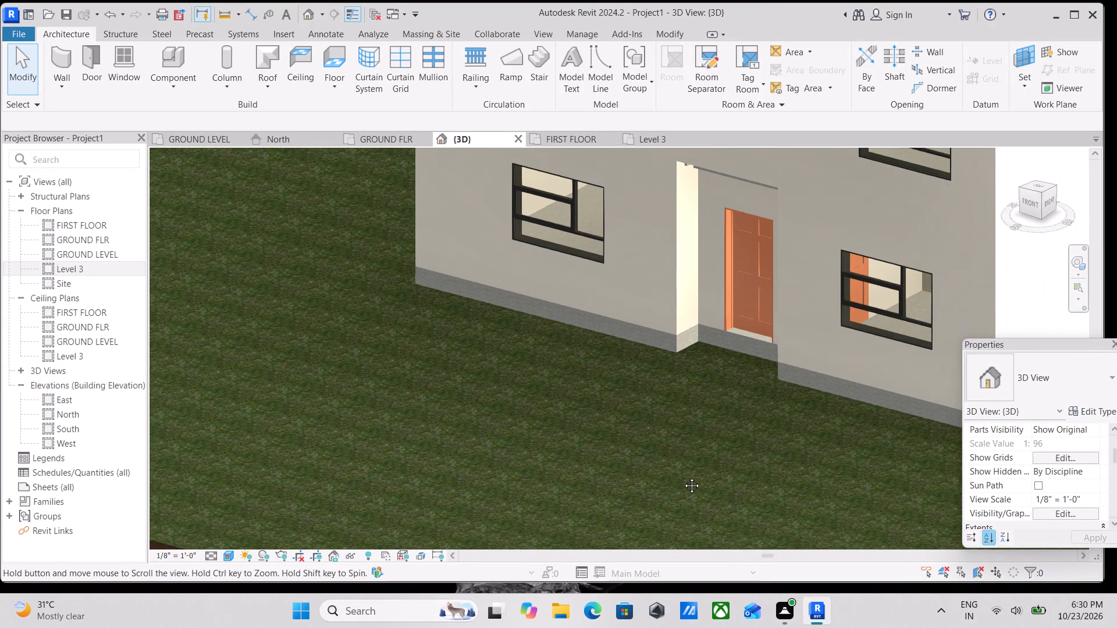
middle_drag(683, 477, 678, 476)
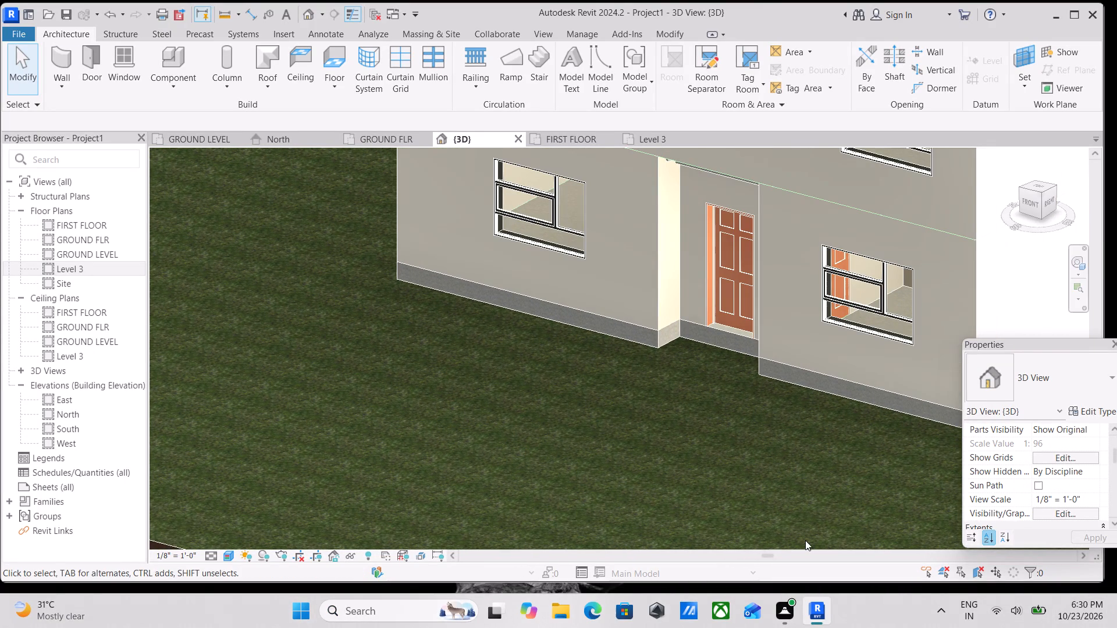
scroll(806, 540, down, 2)
middle_drag(806, 537, 723, 543)
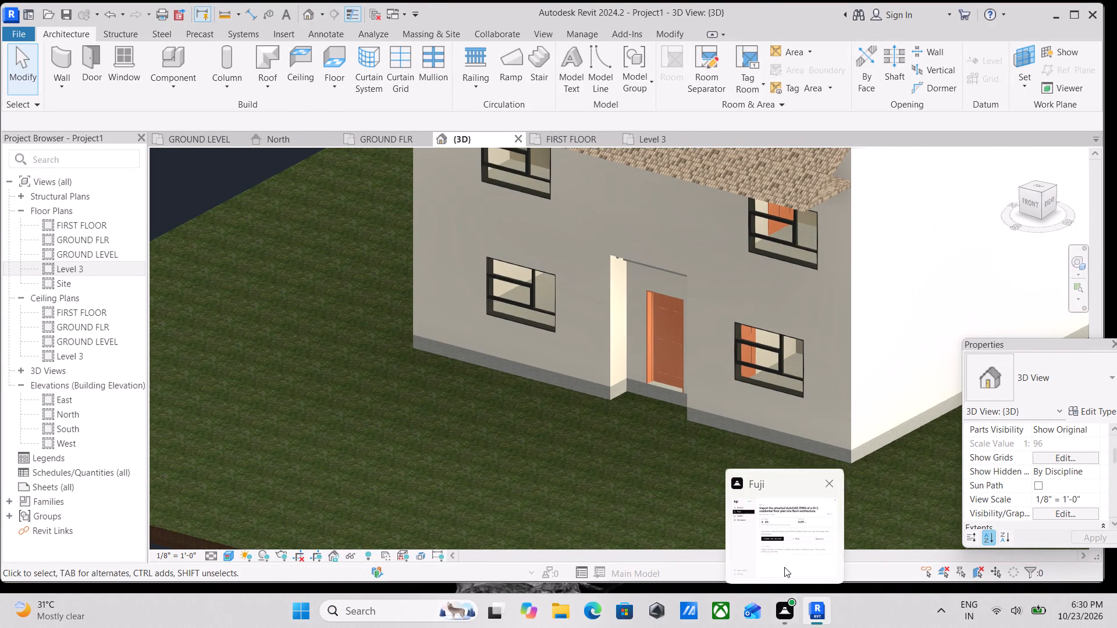
scroll(813, 516, down, 1)
scroll(884, 401, down, 1)
middle_drag(884, 401, 807, 342)
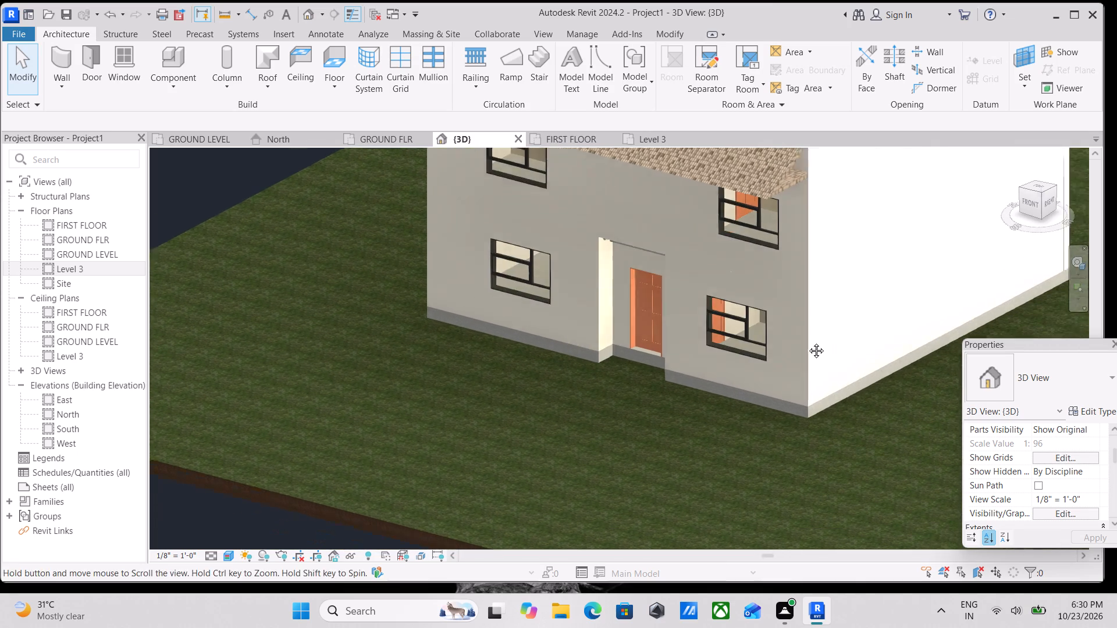
middle_drag(807, 342, 807, 341)
scroll(498, 474, up, 3)
scroll(513, 468, down, 2)
middle_drag(621, 445, 436, 515)
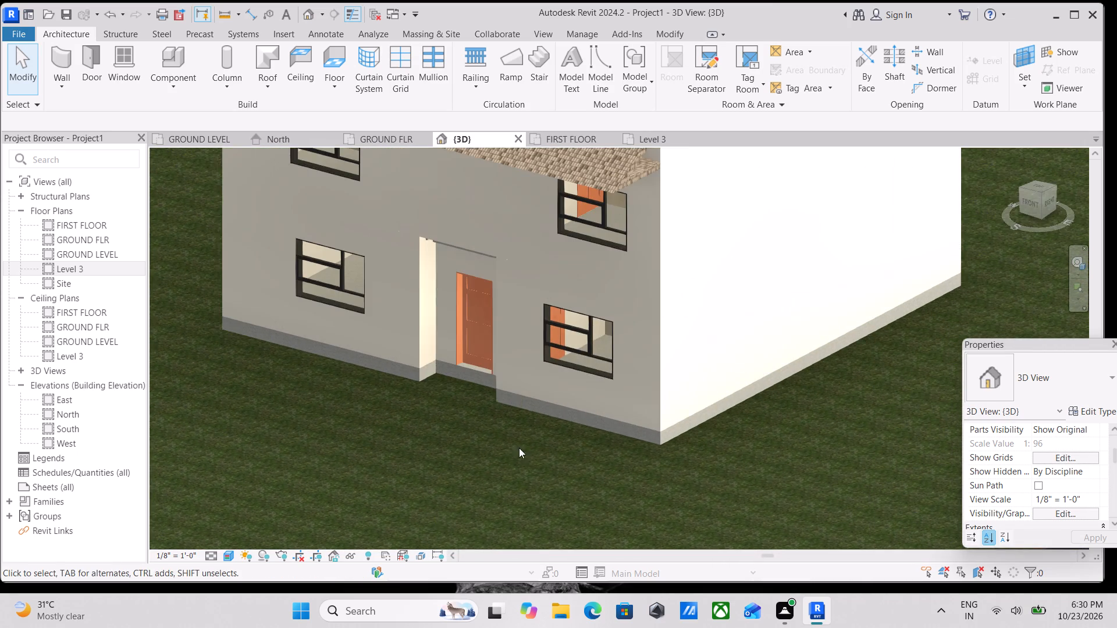
scroll(523, 443, up, 2)
middle_drag(495, 424, 600, 470)
scroll(208, 552, up, 2)
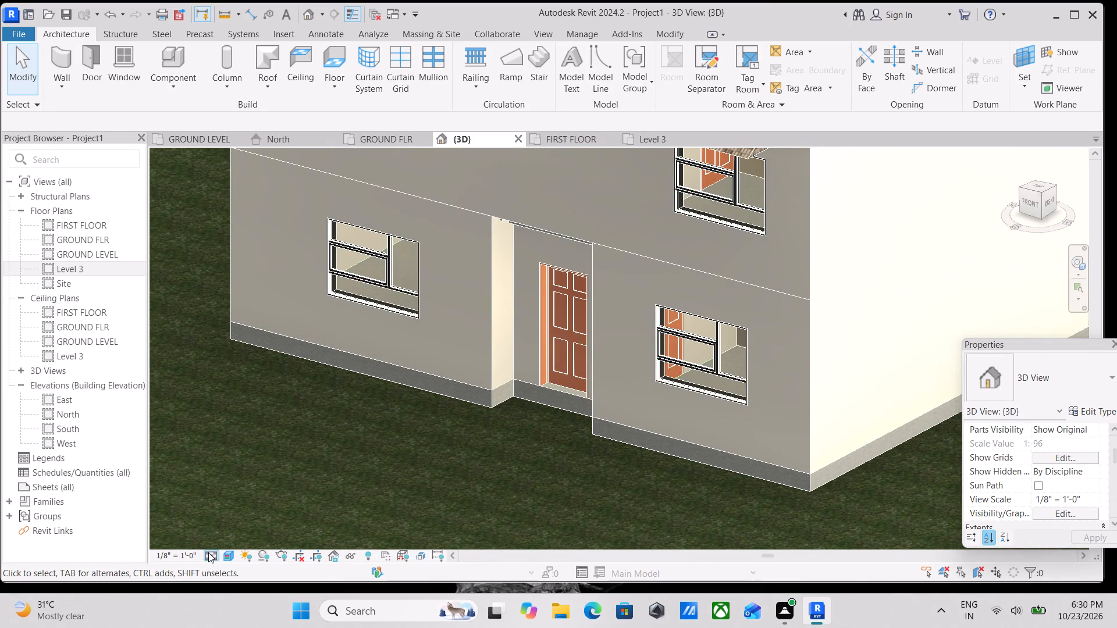
scroll(215, 568, up, 4)
scroll(627, 352, down, 2)
middle_drag(622, 352, 534, 408)
scroll(567, 348, up, 2)
scroll(567, 348, down, 1)
middle_drag(567, 348, 682, 320)
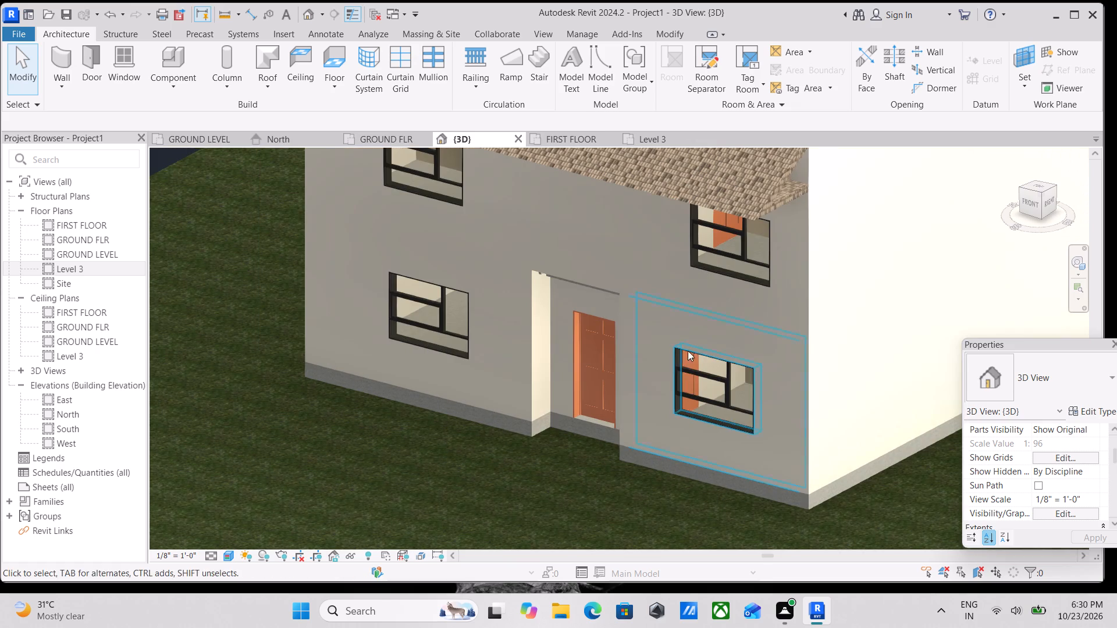
scroll(584, 437, up, 2)
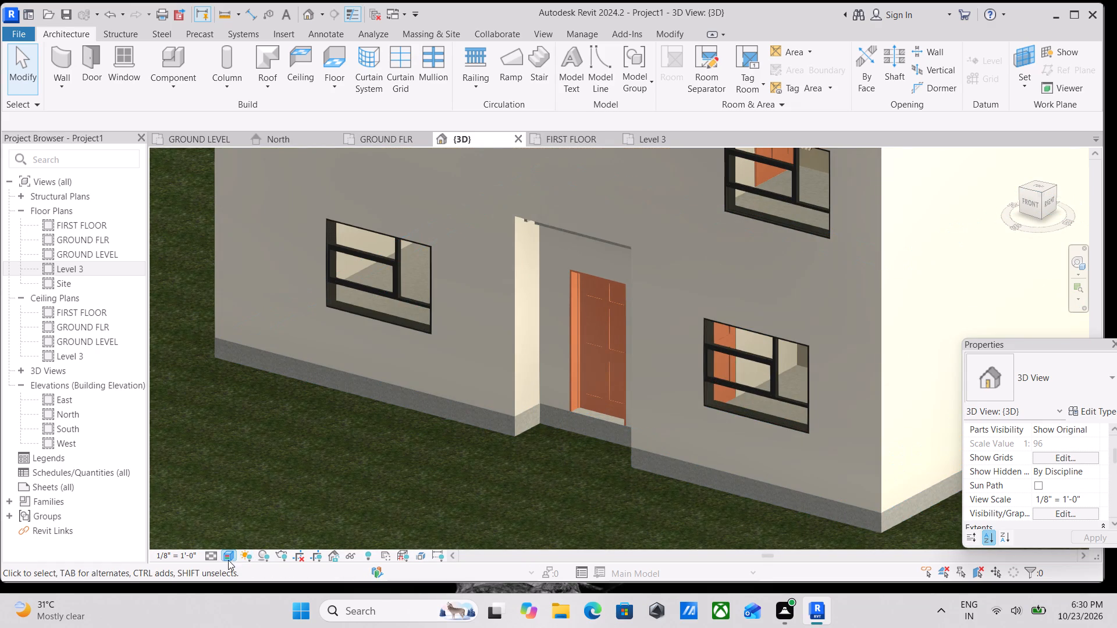
middle_drag(453, 434, 478, 415)
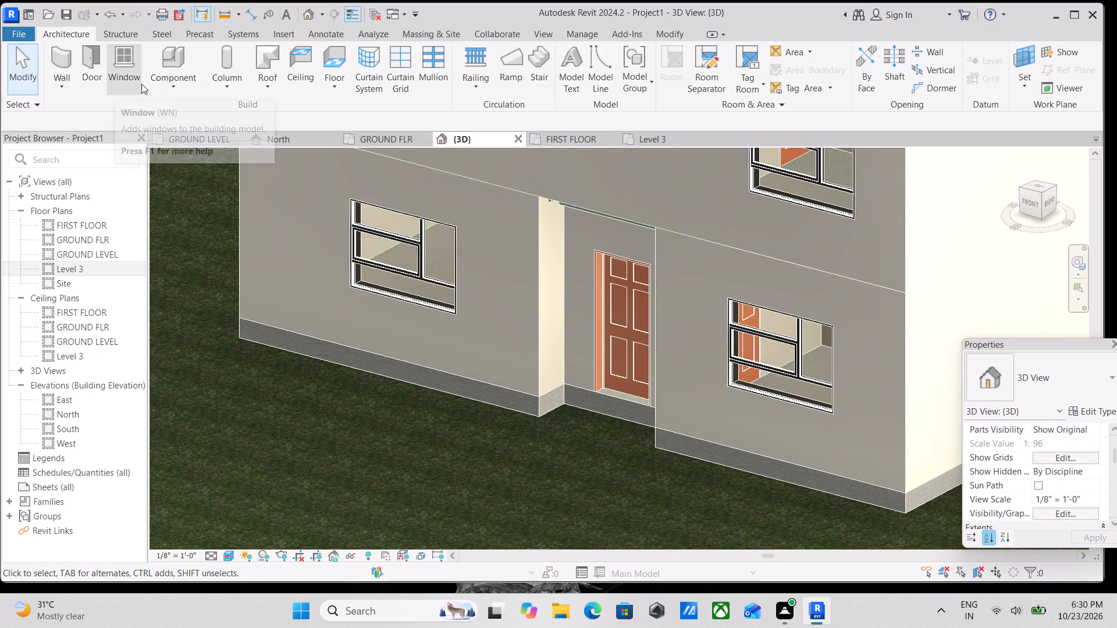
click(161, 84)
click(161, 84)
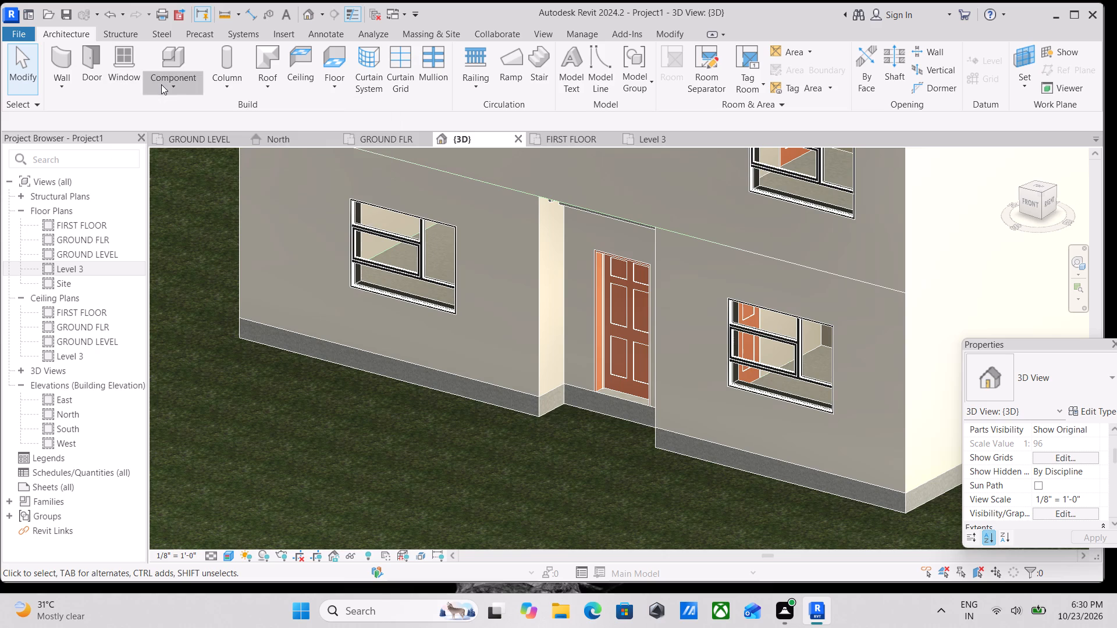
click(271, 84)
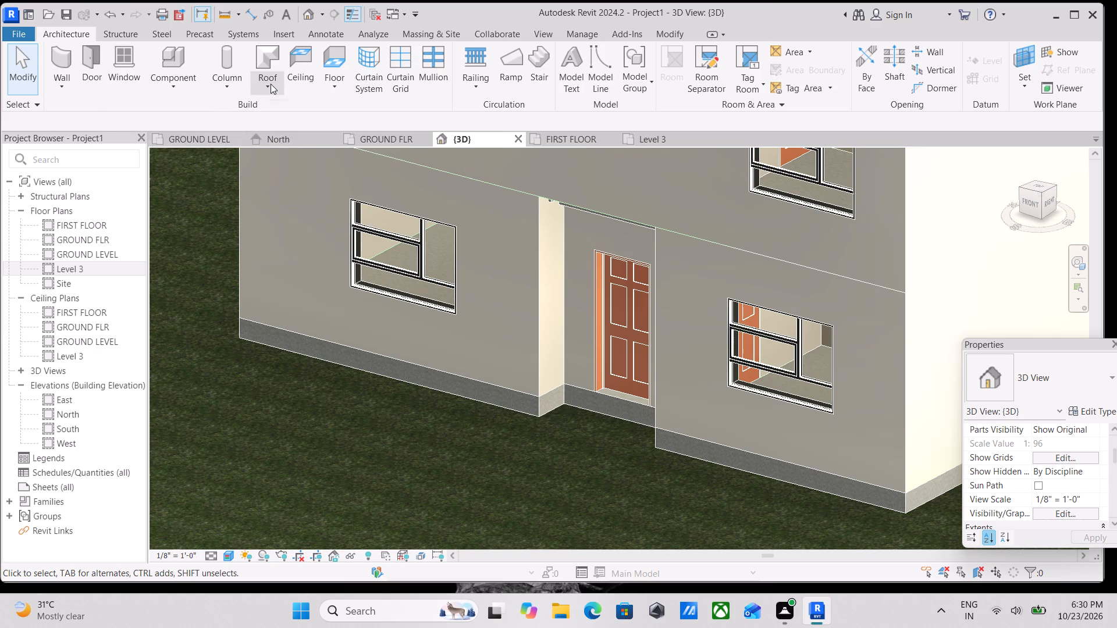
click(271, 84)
Examine the whole front facade with its entrance, roof edge and adjoining gable wall.
scroll(411, 165, down, 5)
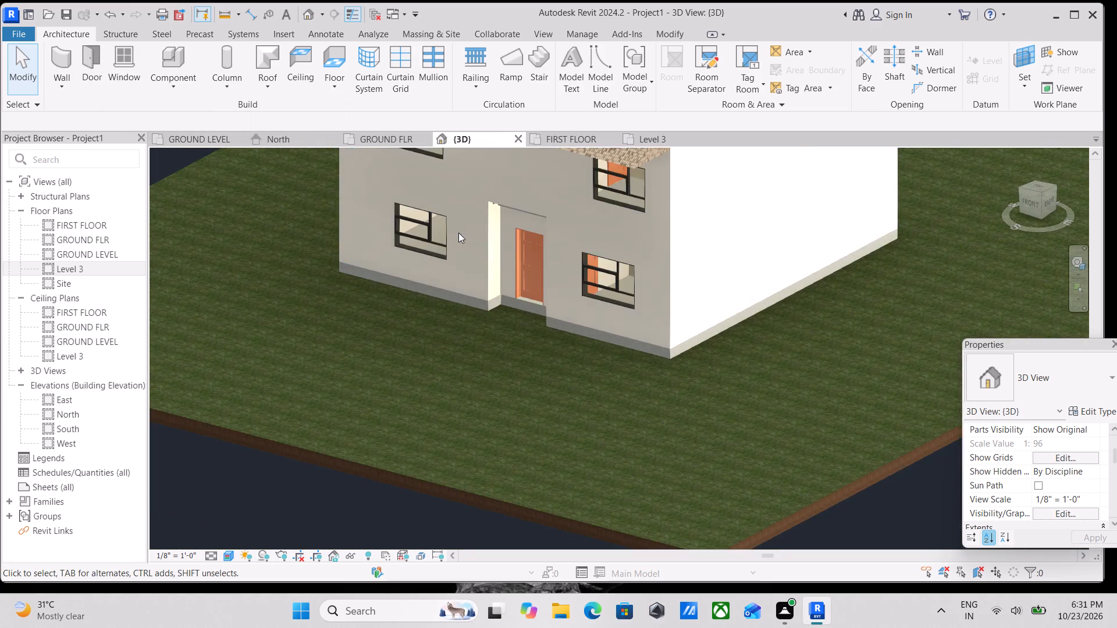
scroll(458, 233, down, 1)
middle_drag(458, 233, 450, 322)
scroll(539, 329, up, 3)
scroll(579, 384, up, 3)
scroll(579, 384, down, 6)
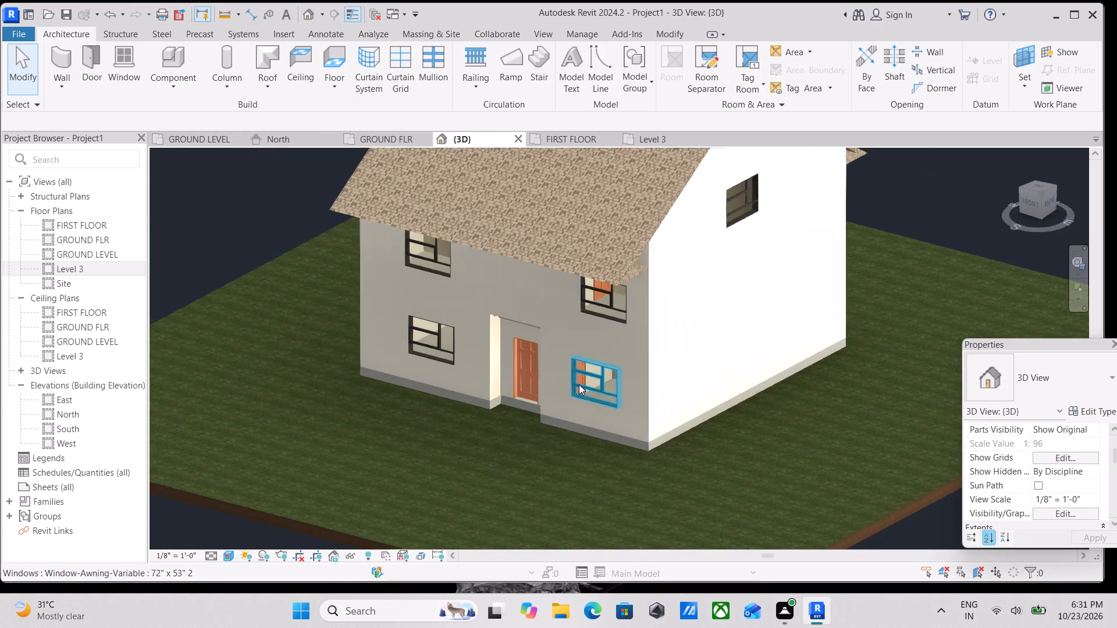
scroll(498, 388, up, 3)
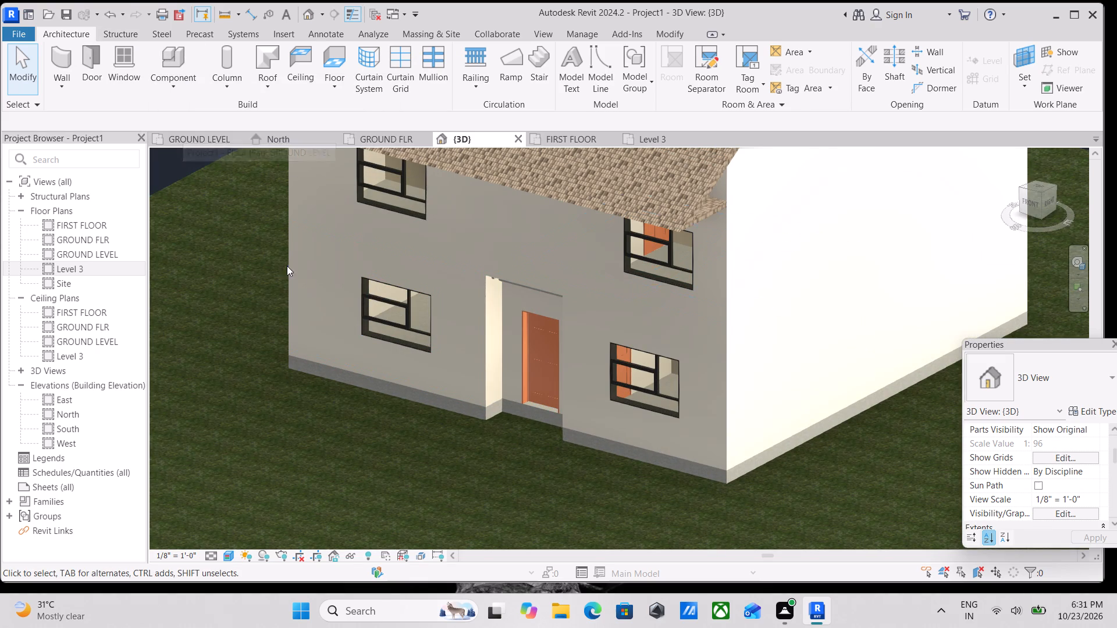
scroll(331, 265, down, 1)
middle_drag(326, 265, 189, 341)
scroll(257, 299, down, 2)
middle_drag(257, 299, 373, 268)
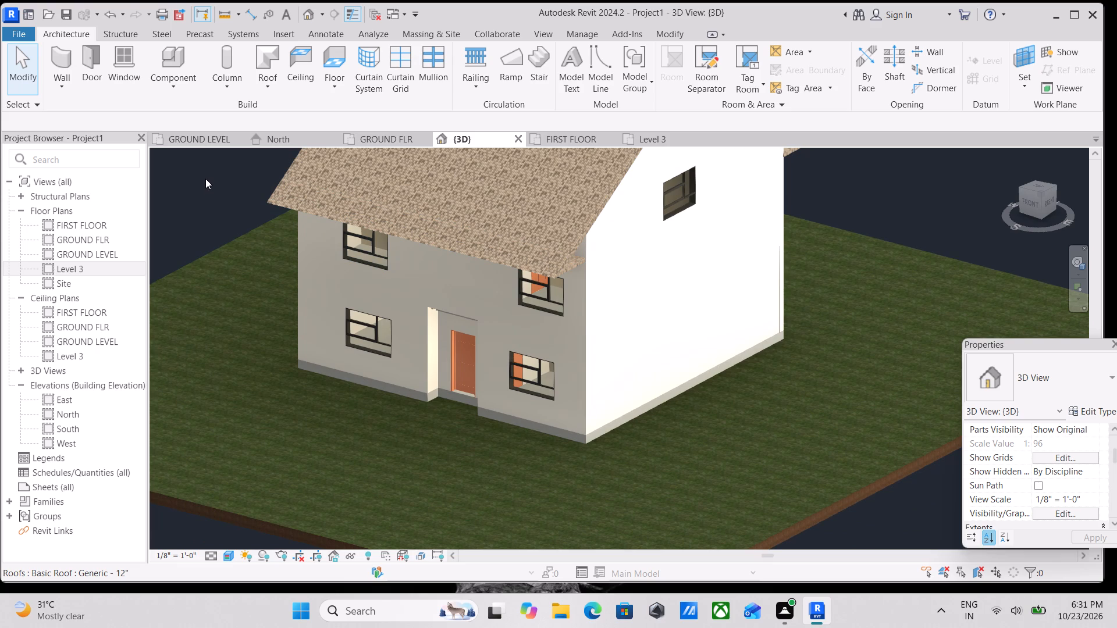
Start an in-place model in the Generic Models category, named Generic Models 1.
click(182, 84)
click(203, 145)
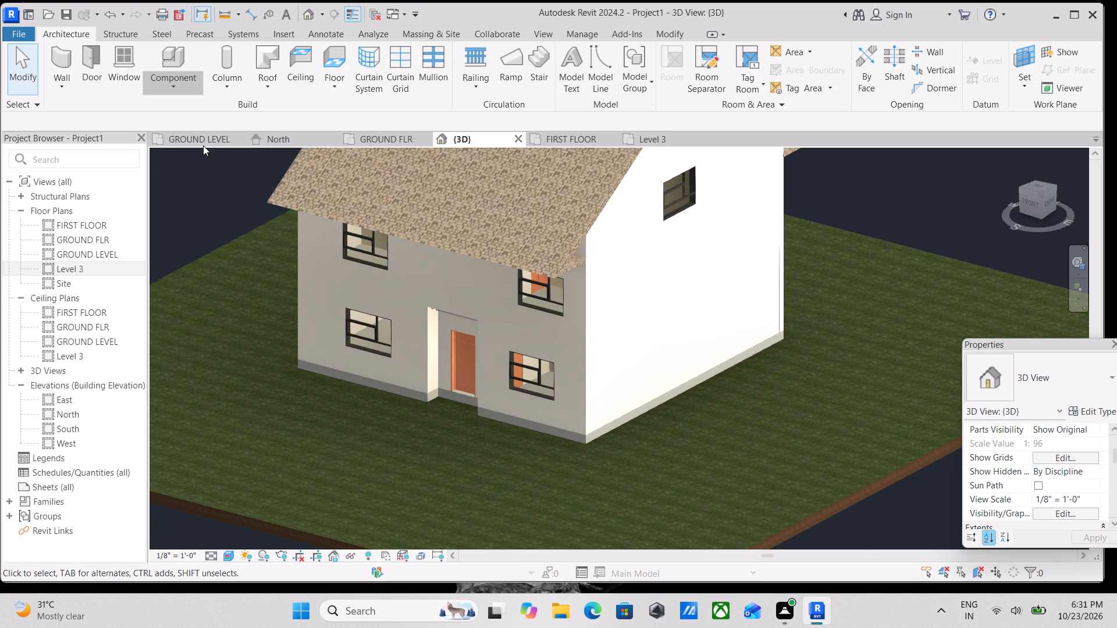
scroll(532, 298, down, 4)
scroll(466, 288, down, 1)
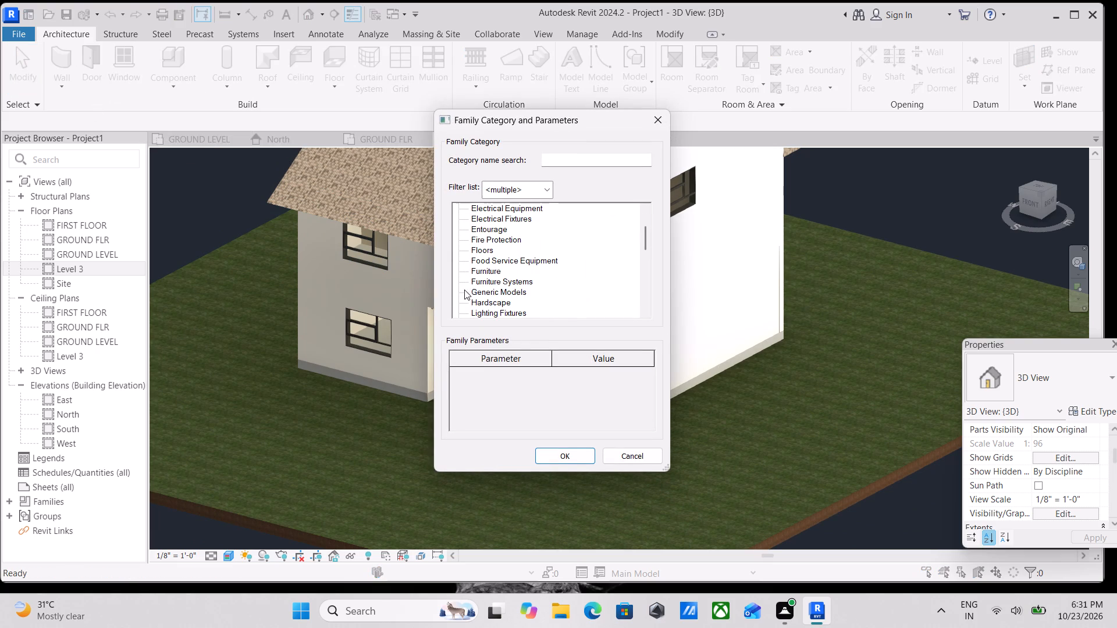
click(489, 290)
click(542, 452)
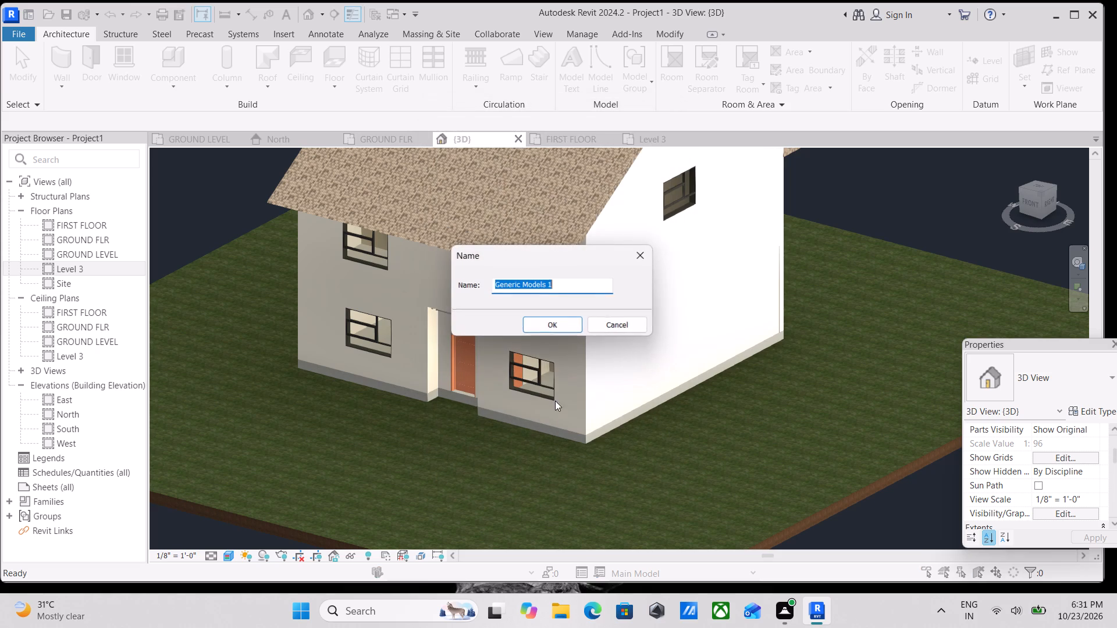
click(563, 322)
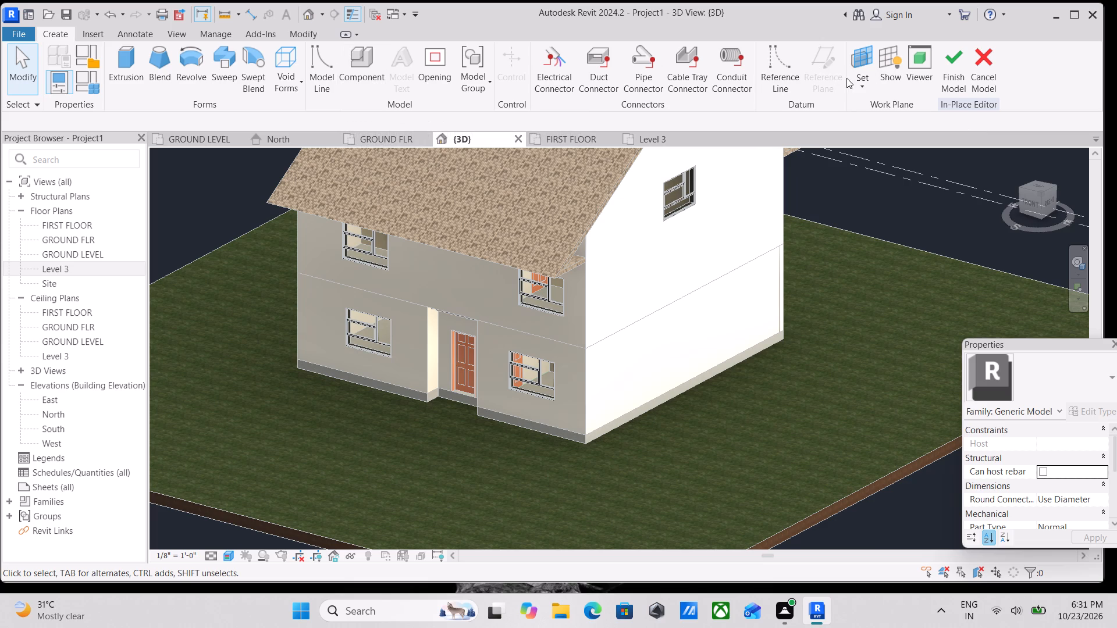
Set the work plane by picking the short side face of the exposed floor edge in the front entrance recess.
click(863, 81)
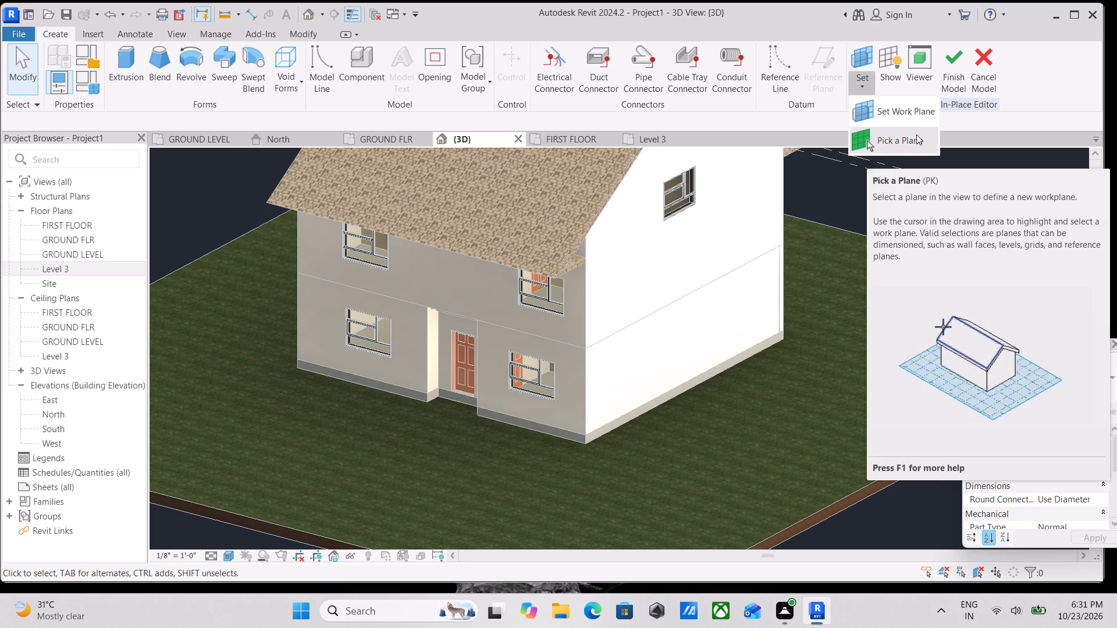
click(895, 144)
scroll(432, 383, up, 3)
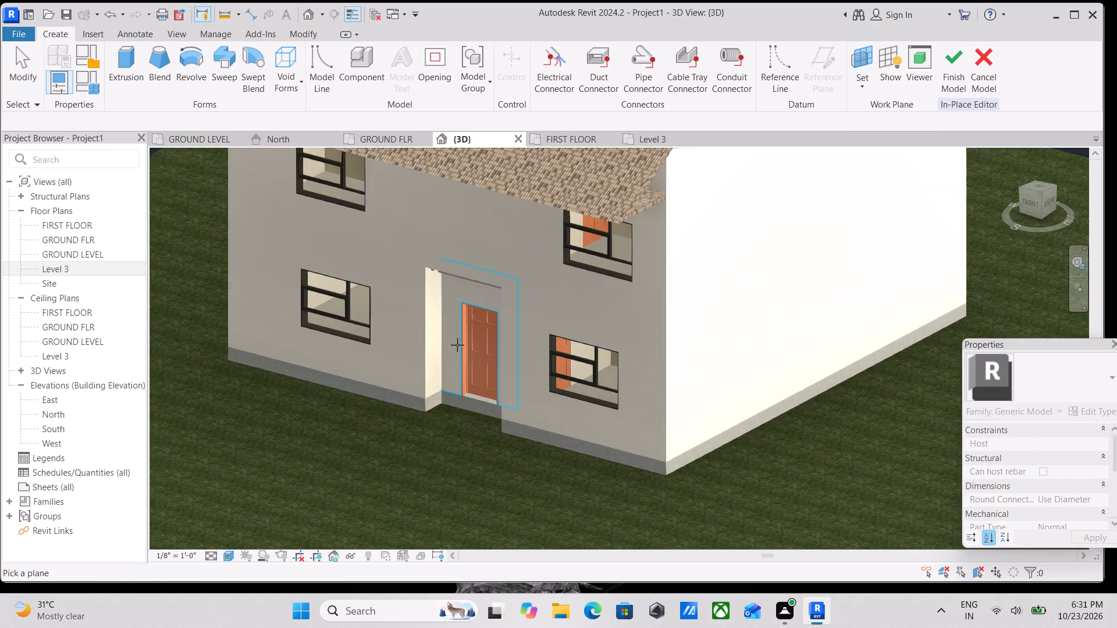
middle_drag(464, 327, 585, 235)
scroll(546, 297, up, 8)
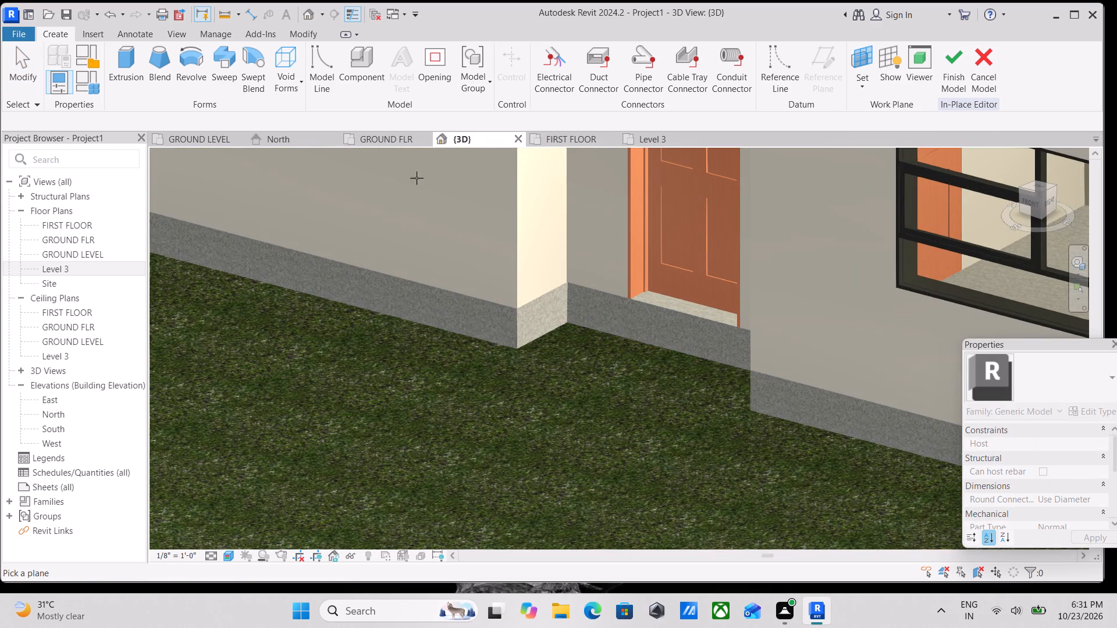
scroll(347, 102, up, 2)
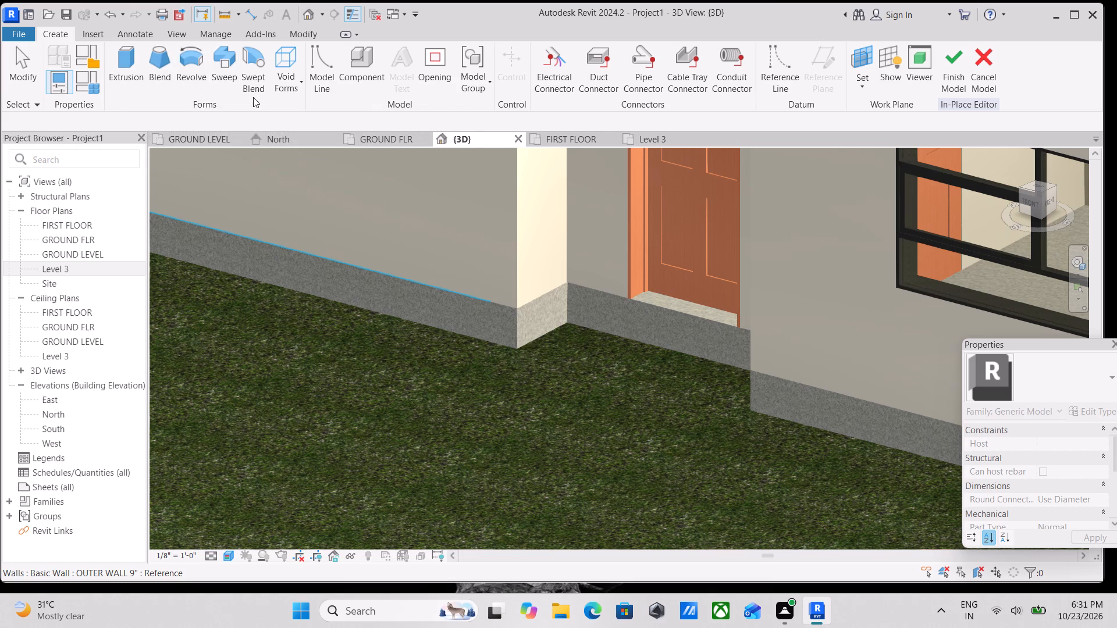
click(301, 78)
click(301, 78)
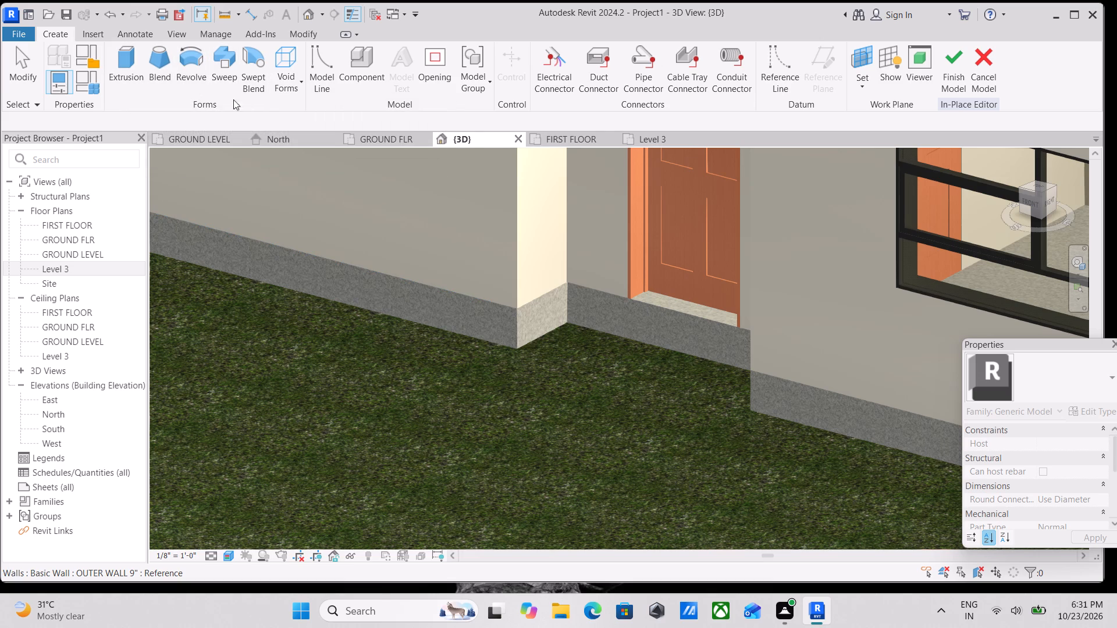
scroll(532, 280, up, 3)
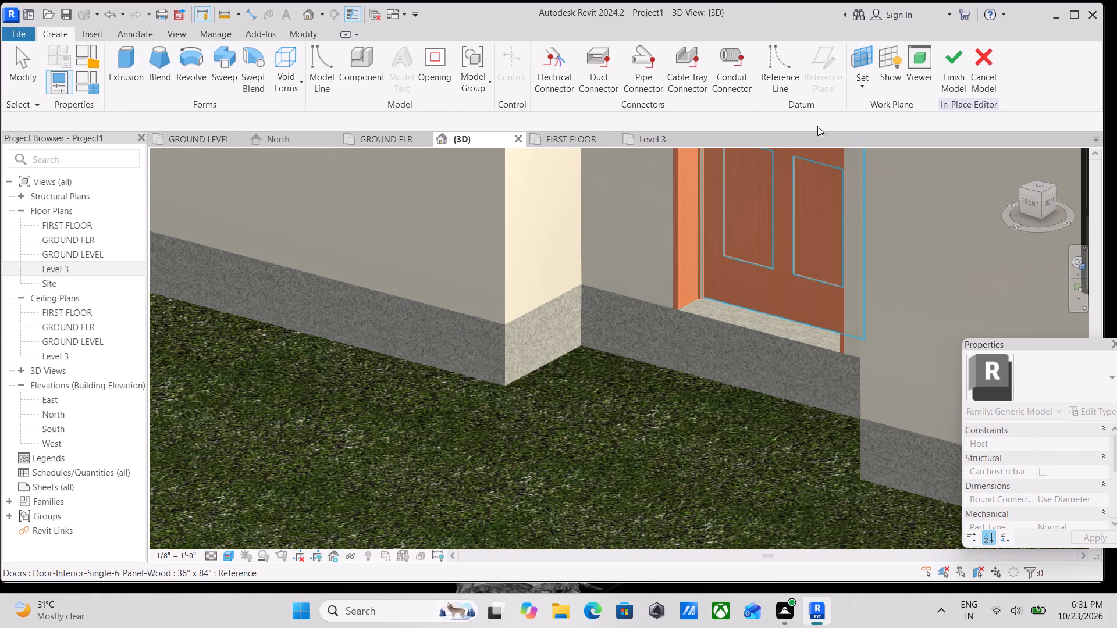
click(866, 91)
click(865, 137)
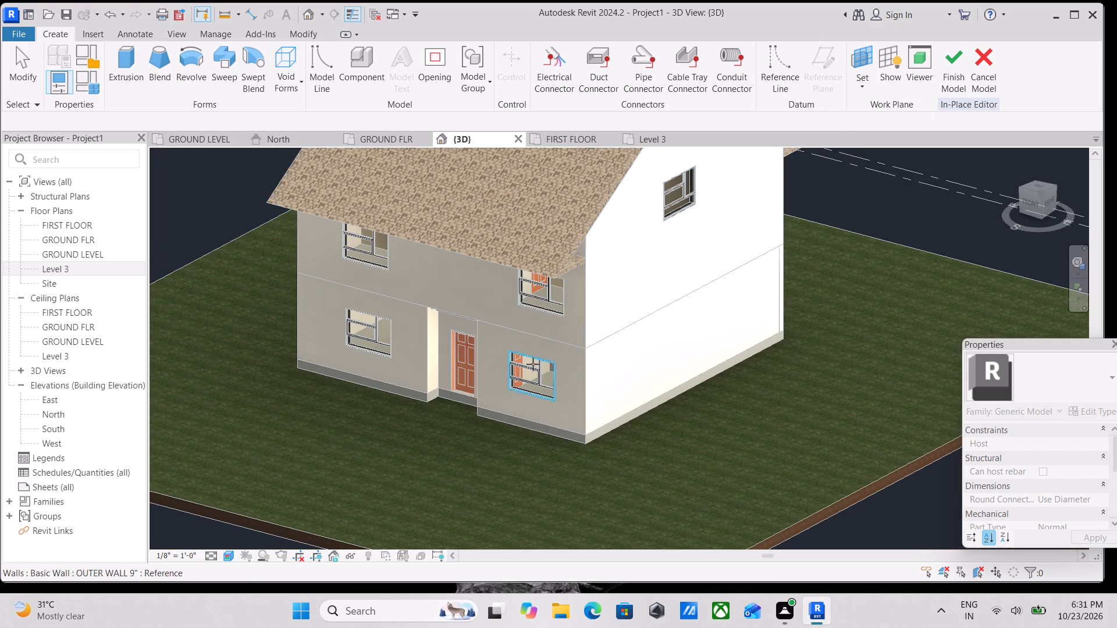
scroll(407, 393, up, 13)
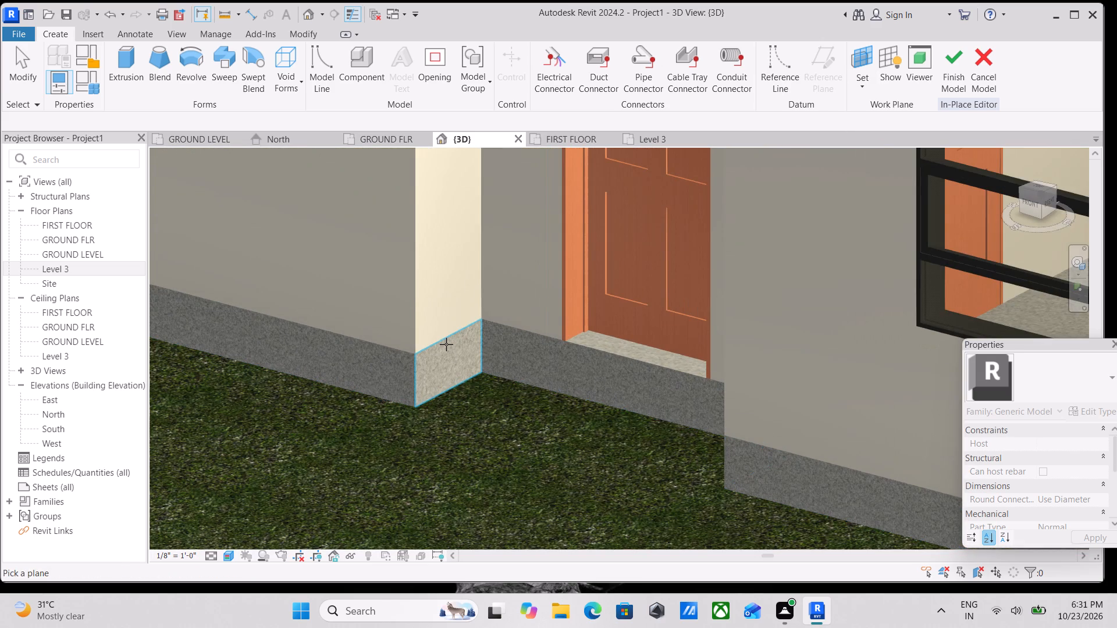
click(446, 344)
scroll(447, 364, down, 4)
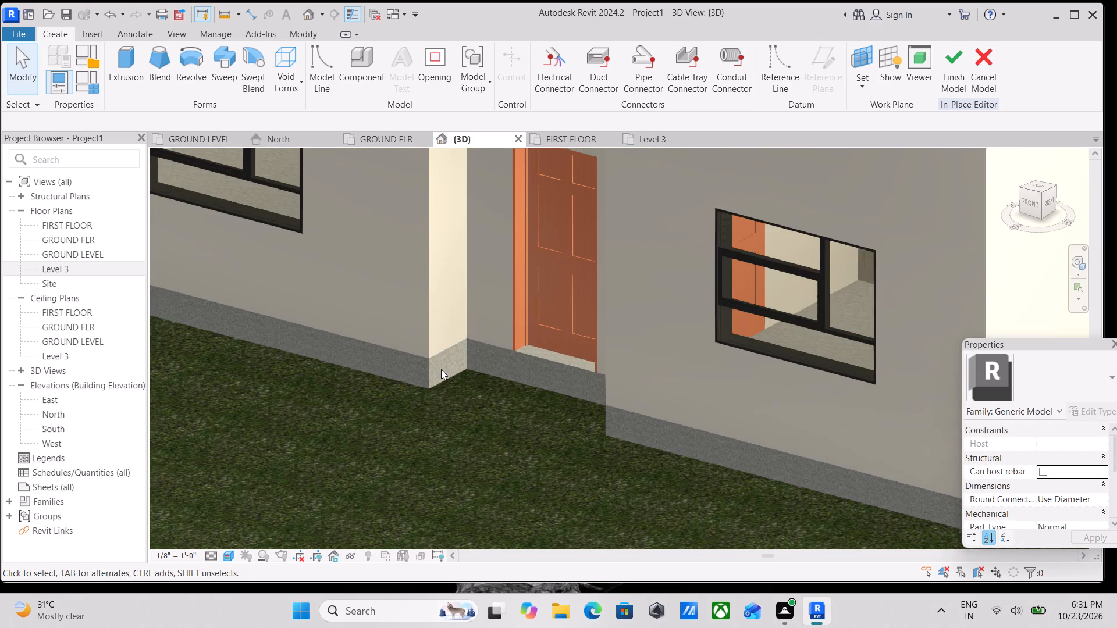
scroll(446, 365, down, 3)
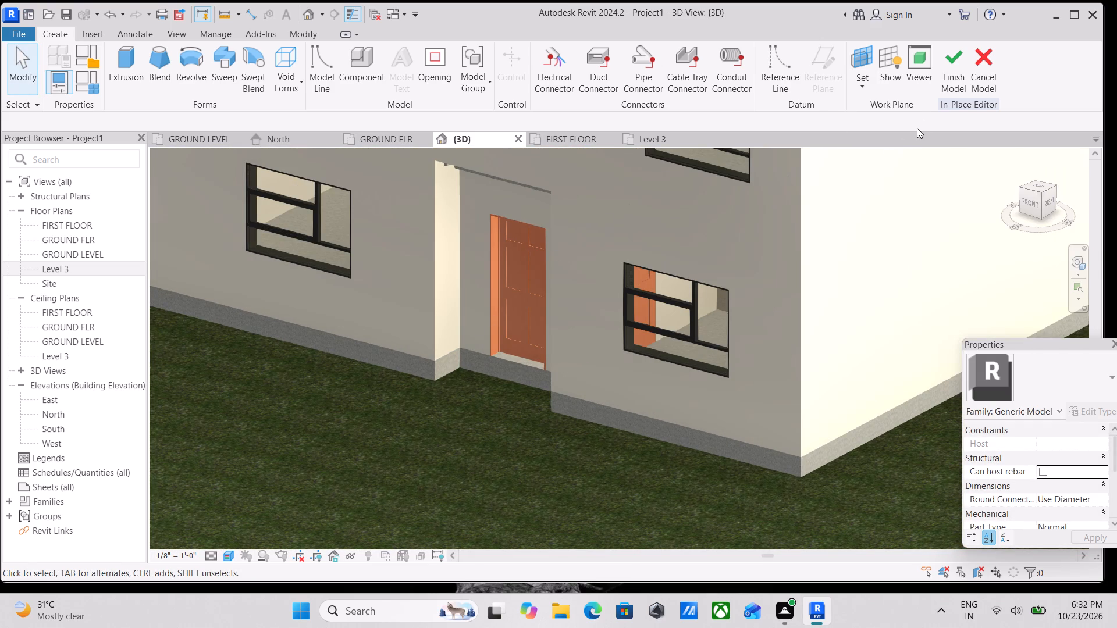
click(862, 82)
click(868, 135)
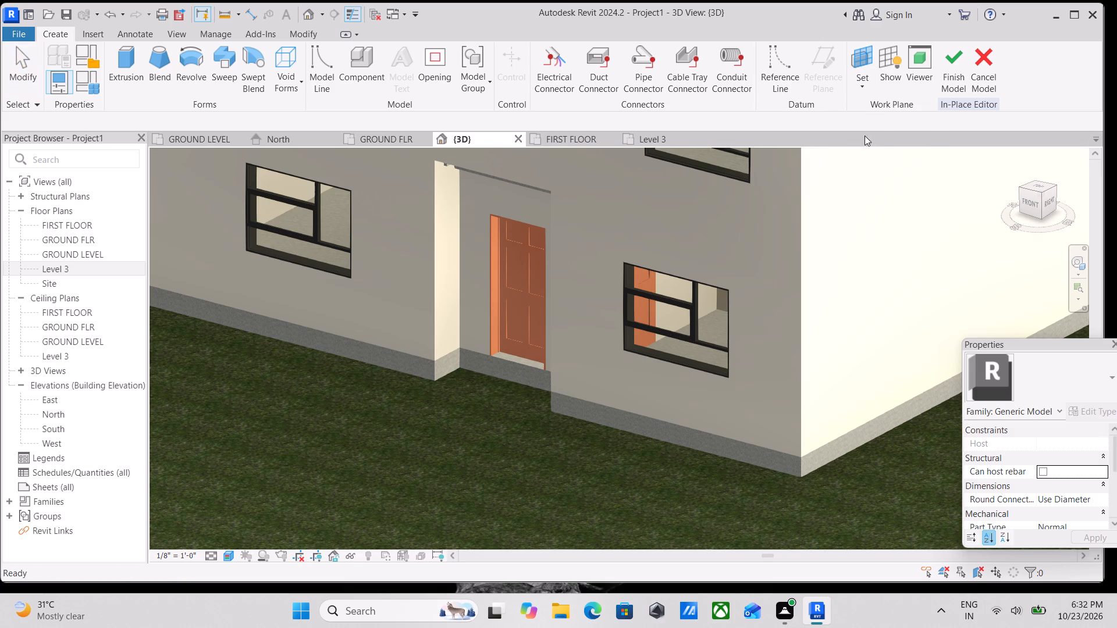
click(443, 363)
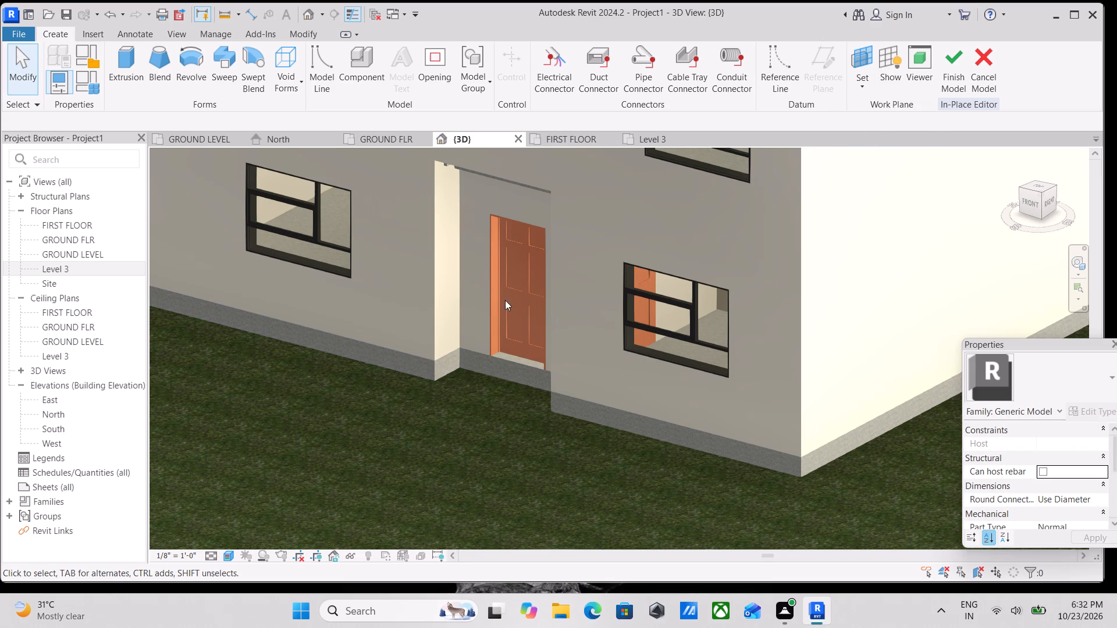
scroll(706, 277, down, 4)
scroll(671, 317, down, 1)
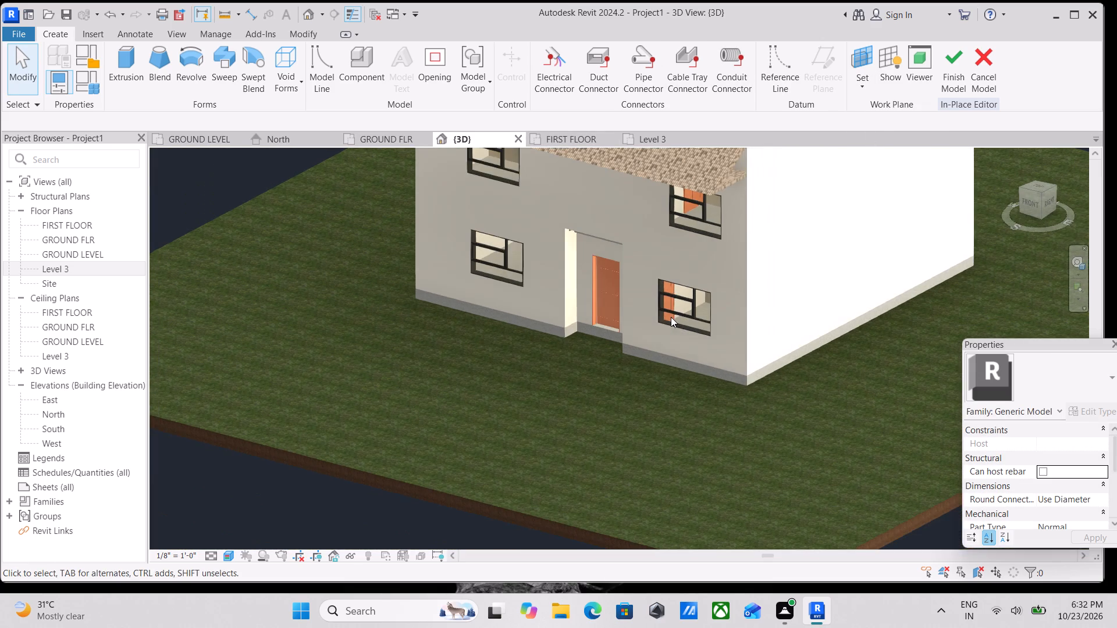
middle_drag(671, 317, 686, 418)
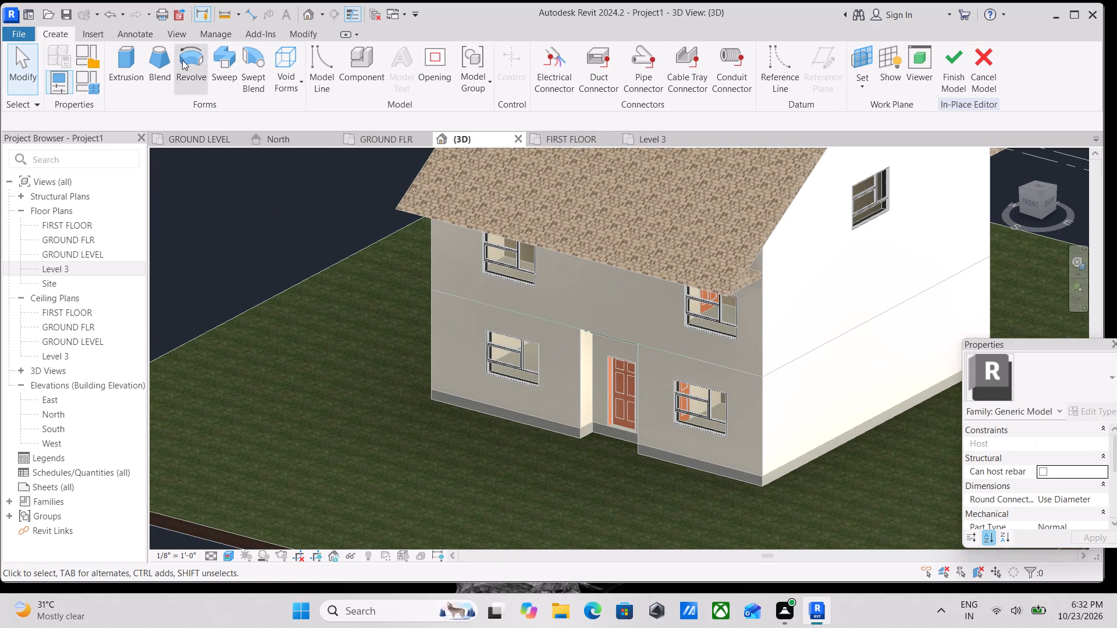
Start an extrusion and sketch its vertical back line, about 1' 0" long, down the inner corner of the exposed floor edge.
click(131, 56)
scroll(604, 442, up, 4)
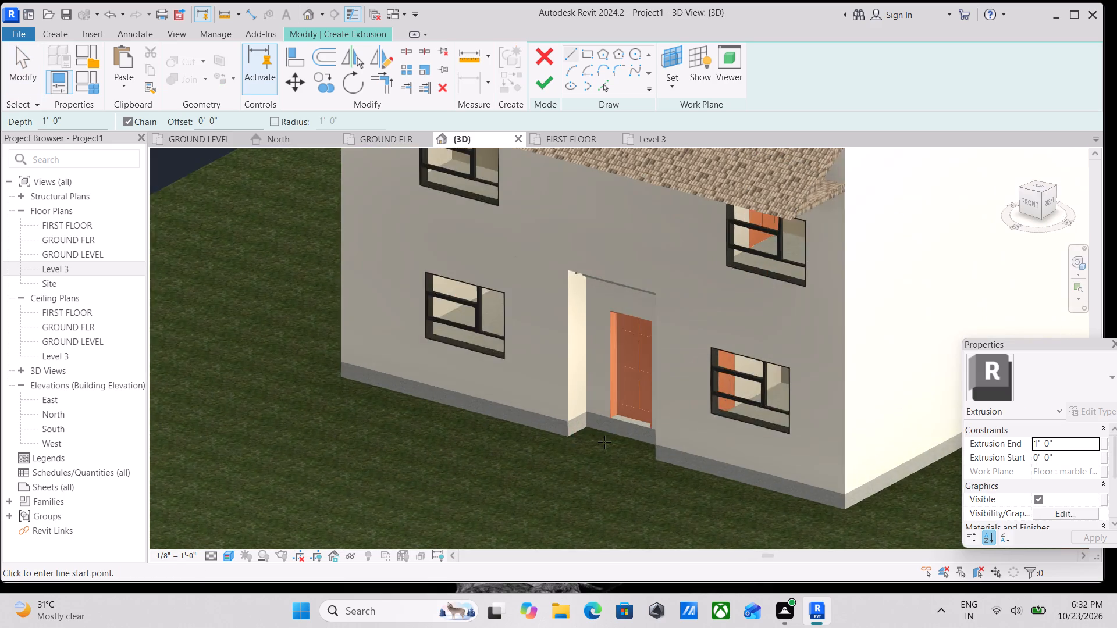
scroll(604, 442, up, 2)
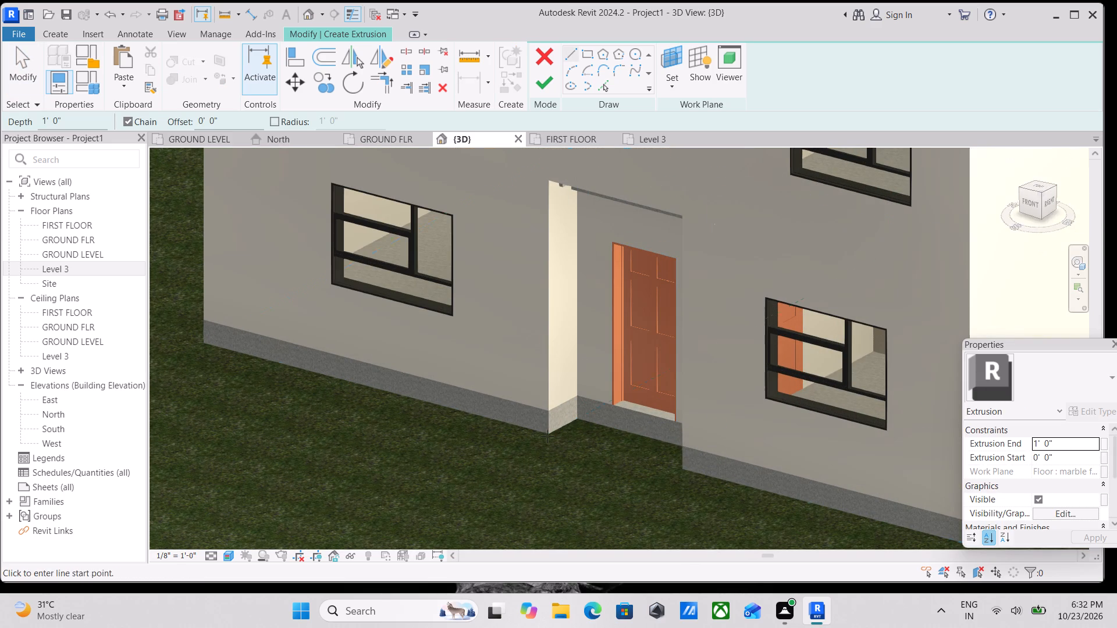
scroll(557, 420, up, 9)
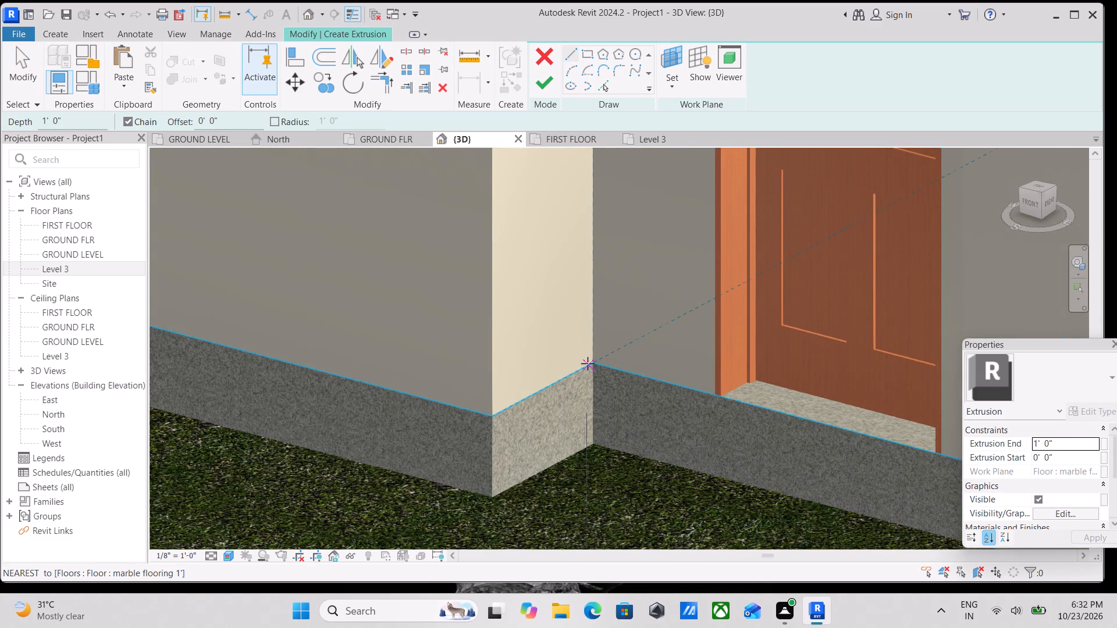
click(593, 363)
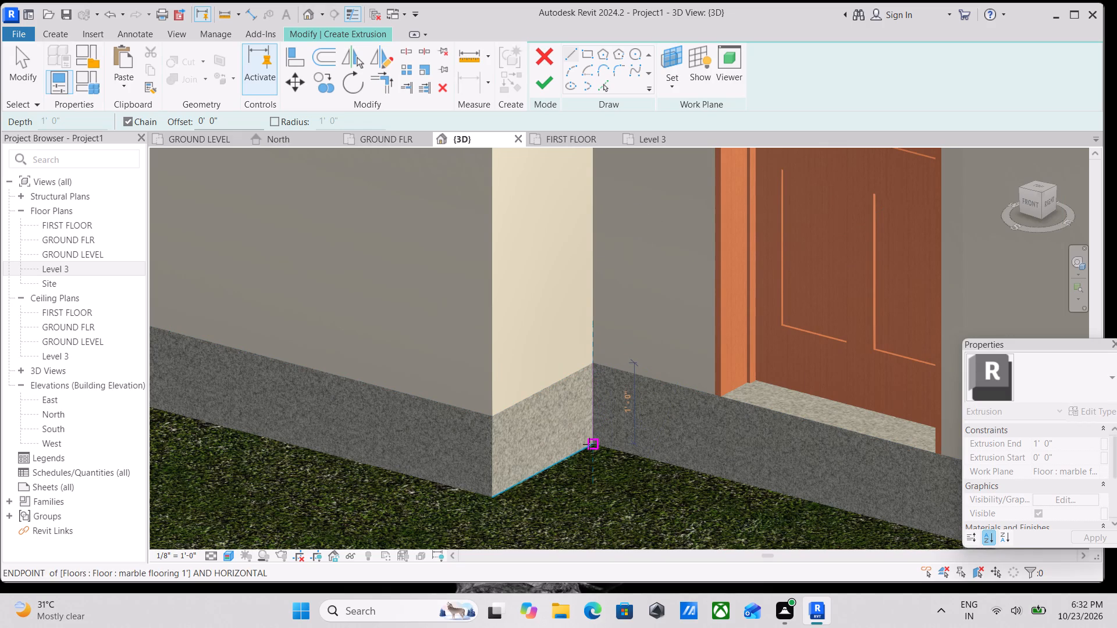
click(589, 444)
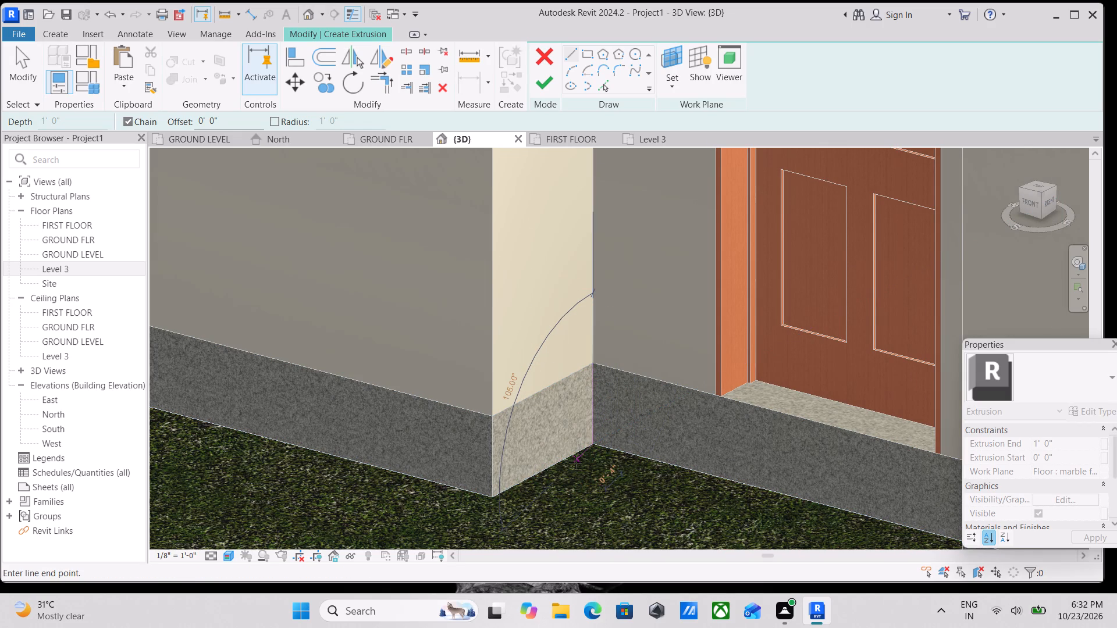
key(Escape)
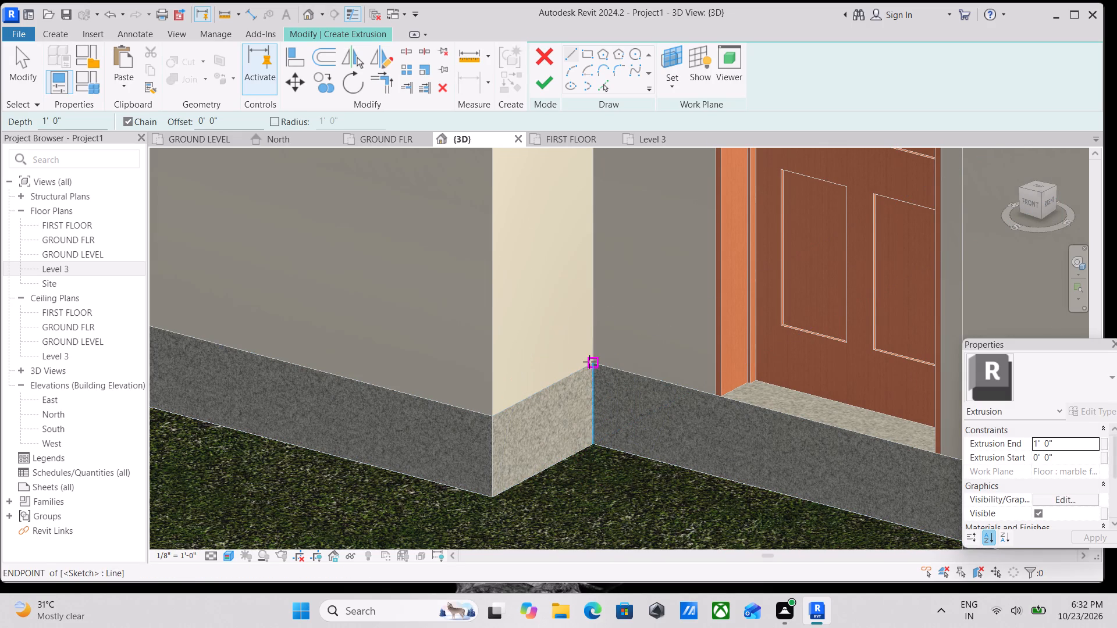
Complete the closed stair profile with three descending steps along the floor edge's side face and a line back along its base.
click(589, 362)
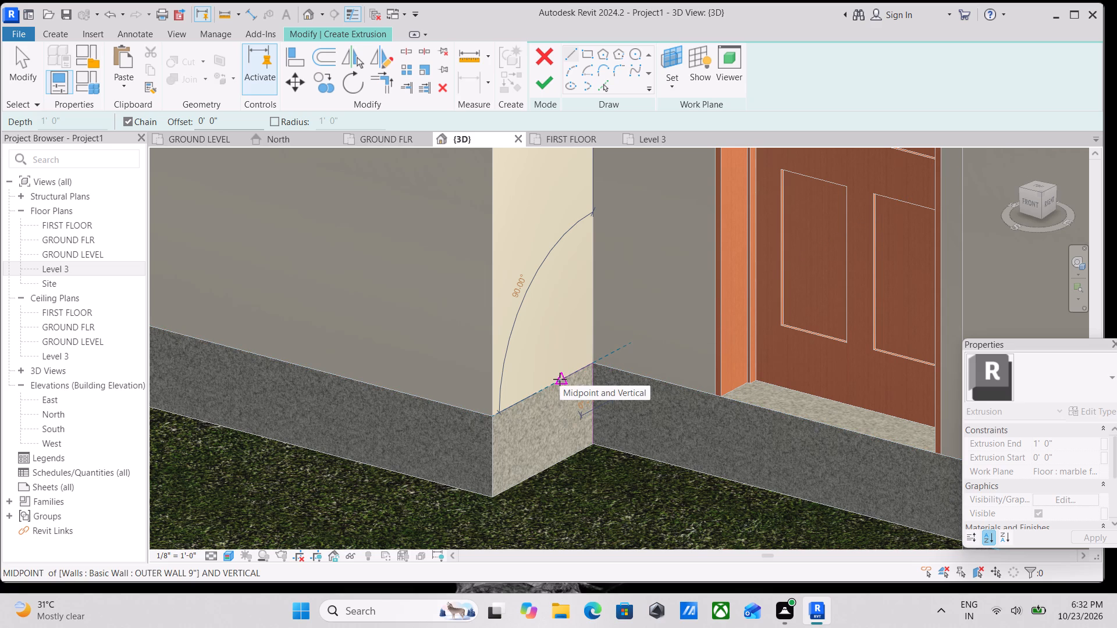
scroll(560, 379, up, 2)
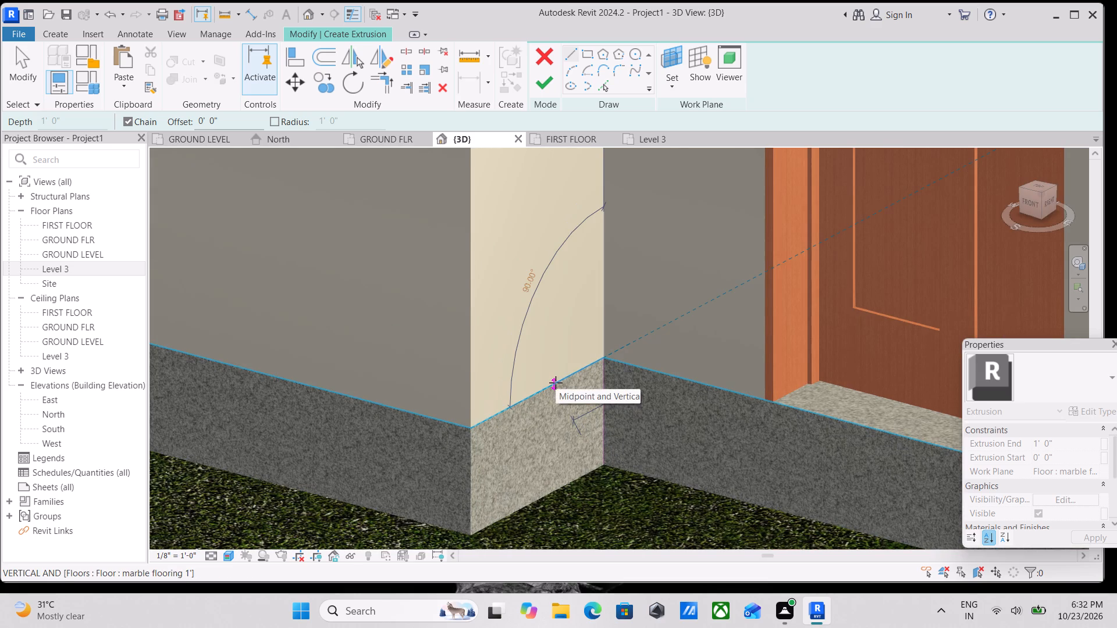
click(556, 383)
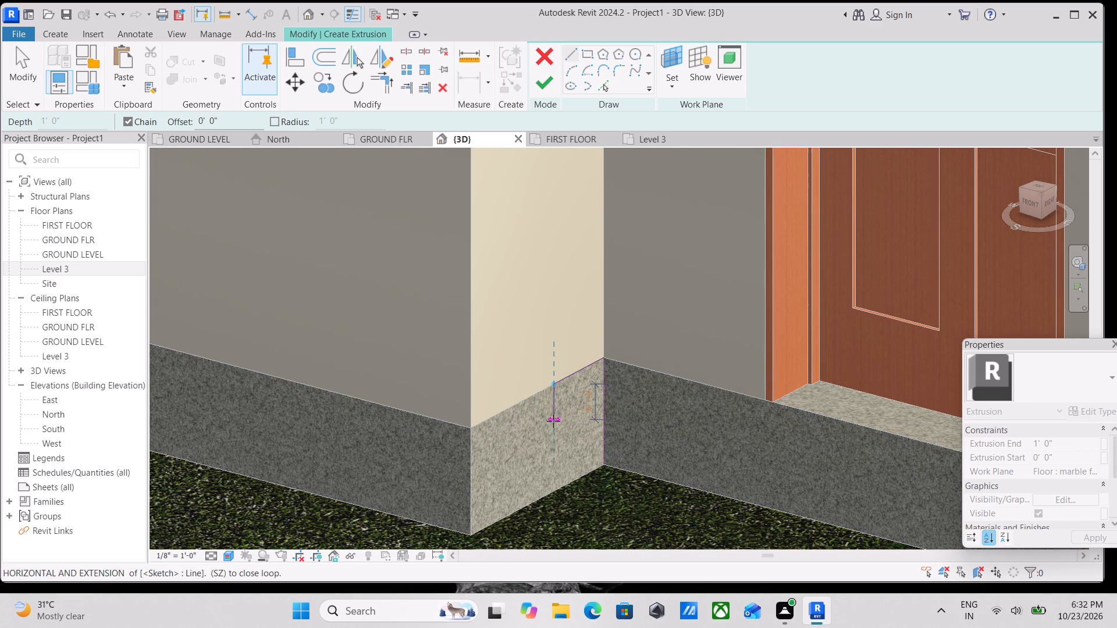
click(554, 427)
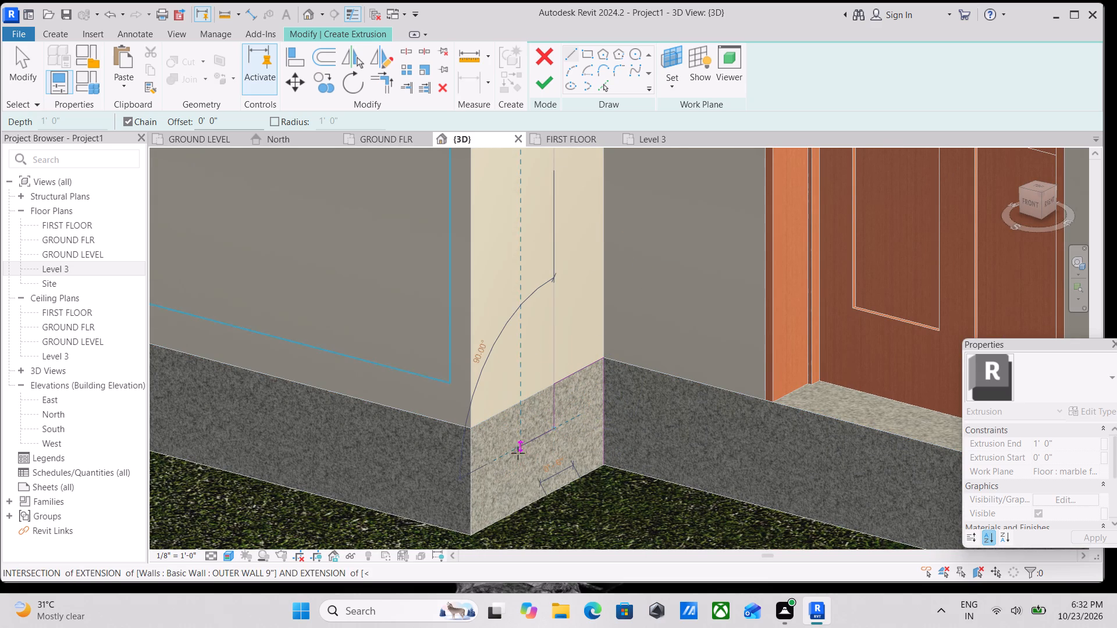
click(514, 454)
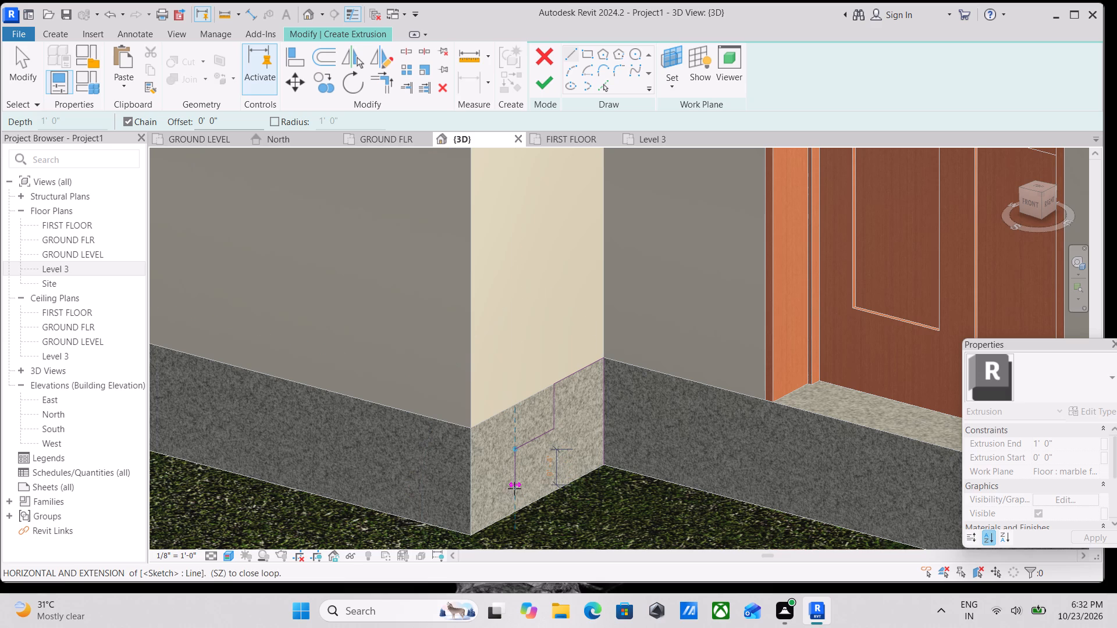
click(515, 488)
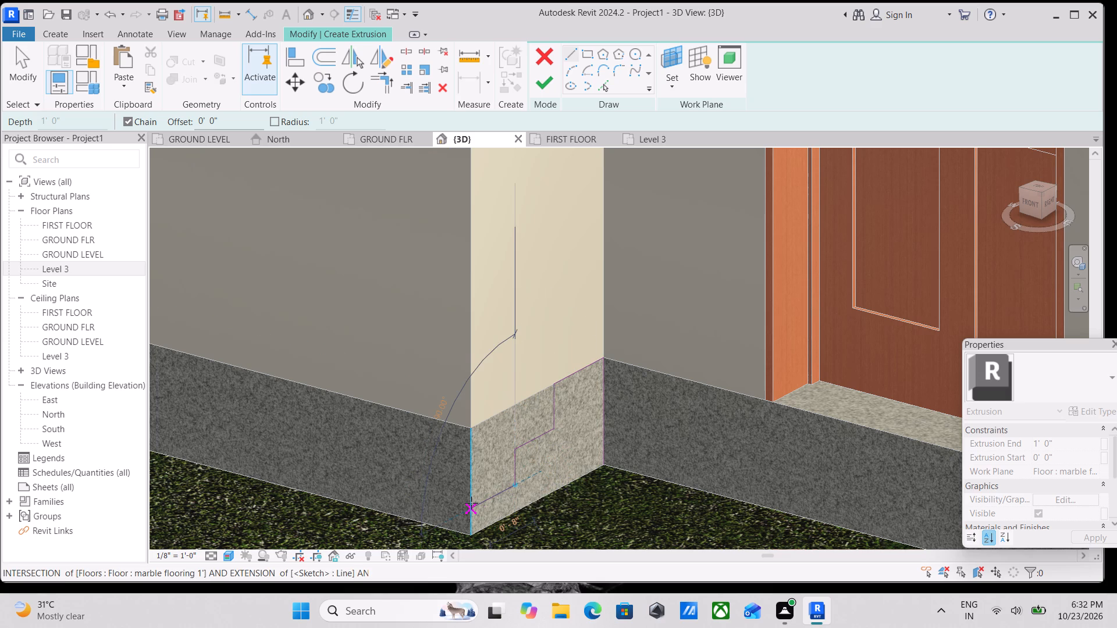
click(471, 503)
click(472, 532)
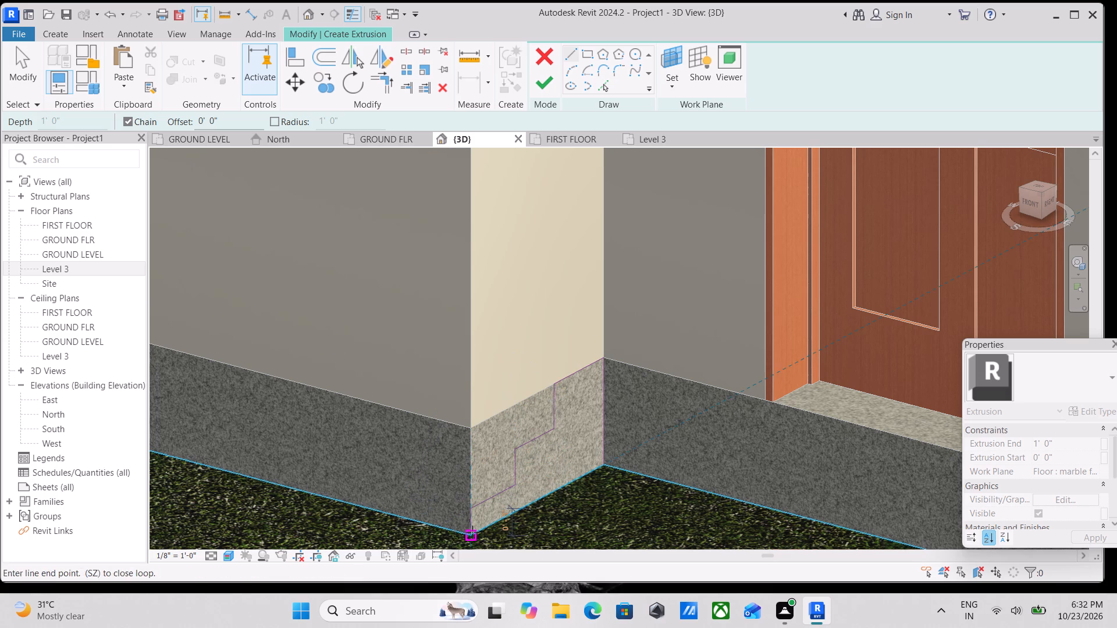
click(606, 468)
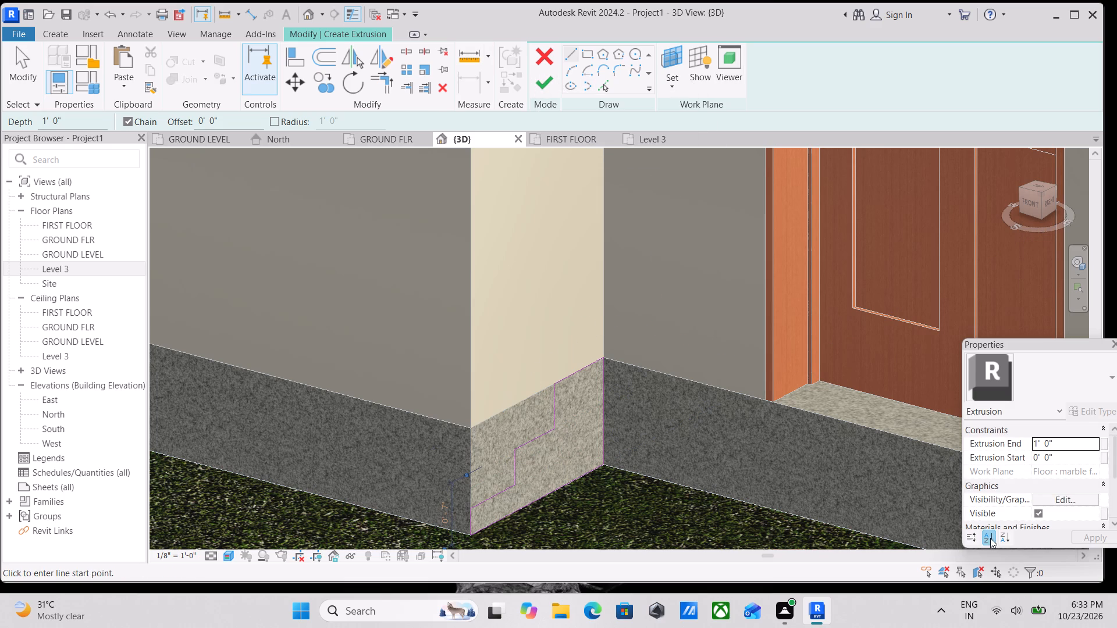
Assign the Polyvinyl Chloride, Rigid material to the extrusion.
scroll(1007, 527, down, 3)
click(1083, 456)
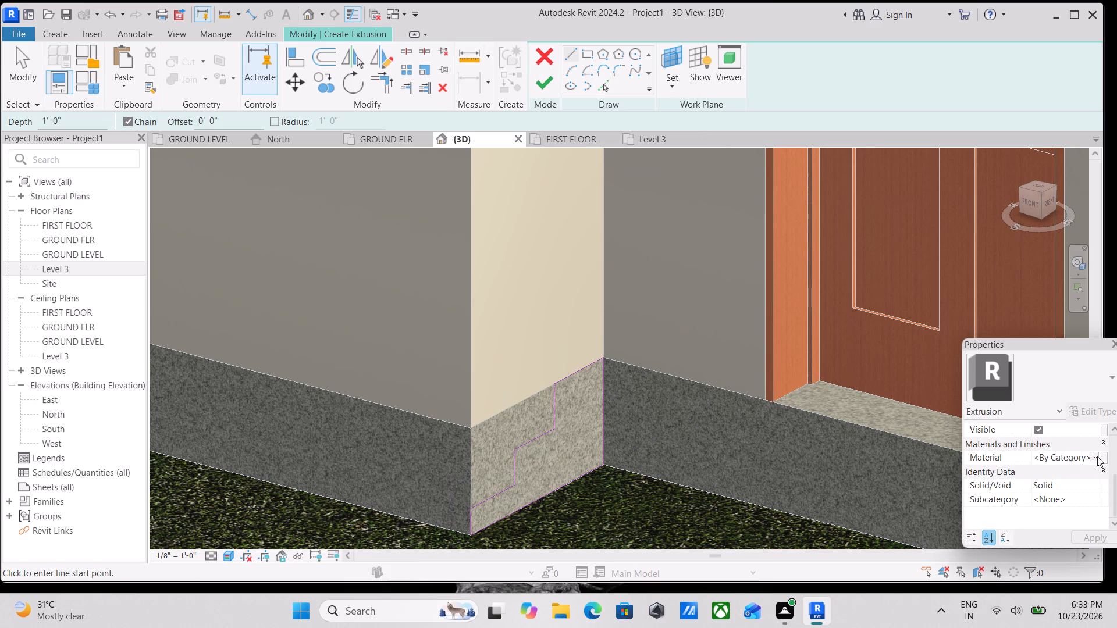
click(1096, 456)
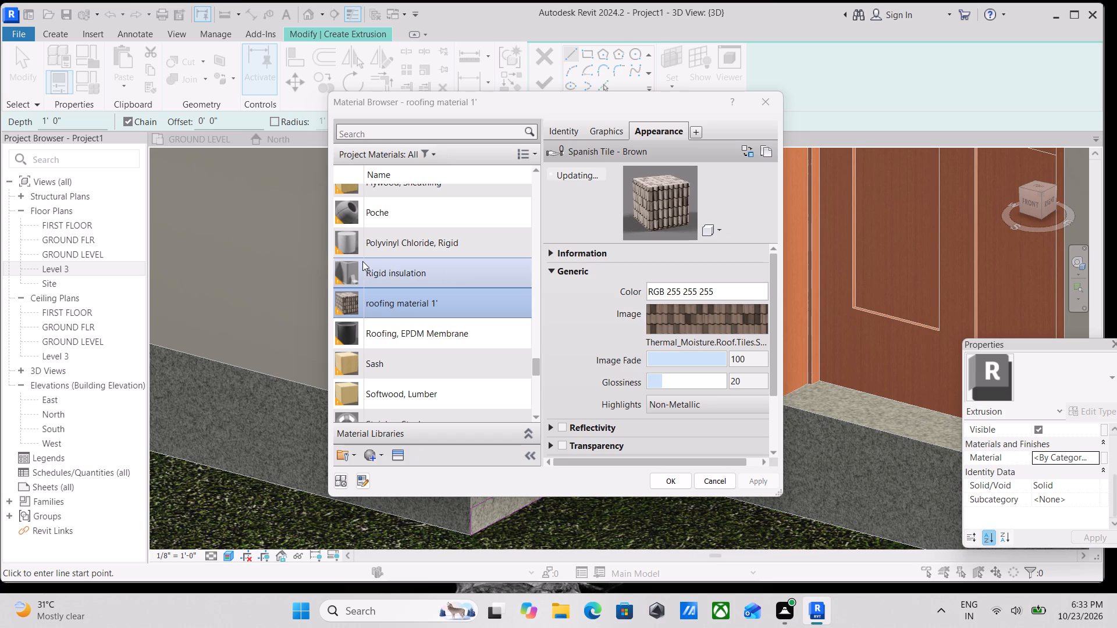
scroll(362, 261, up, 1)
click(397, 331)
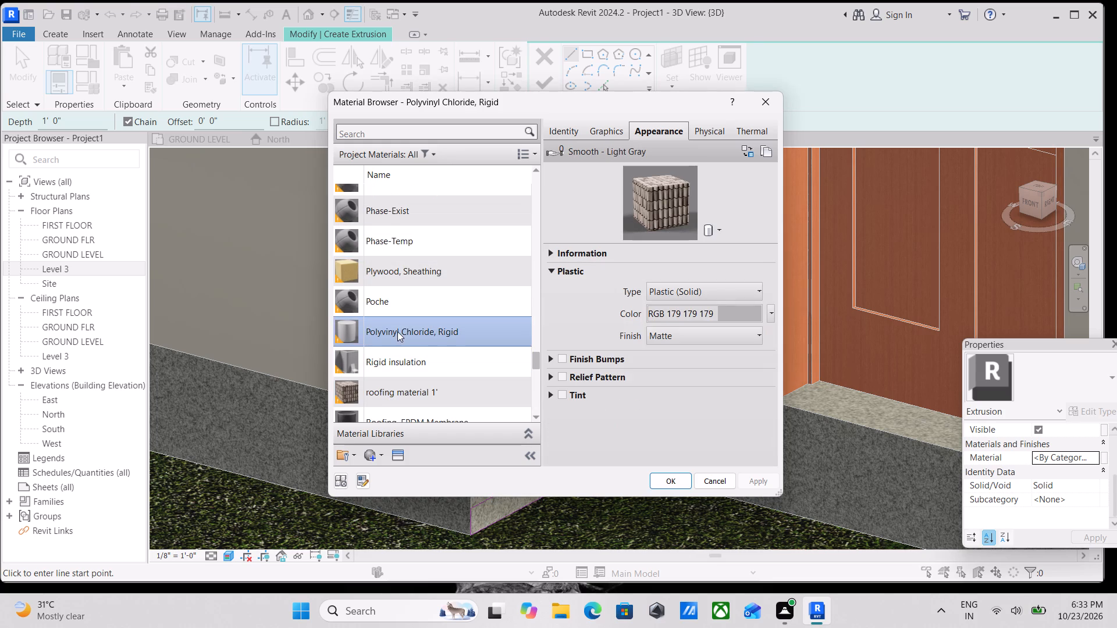
click(664, 476)
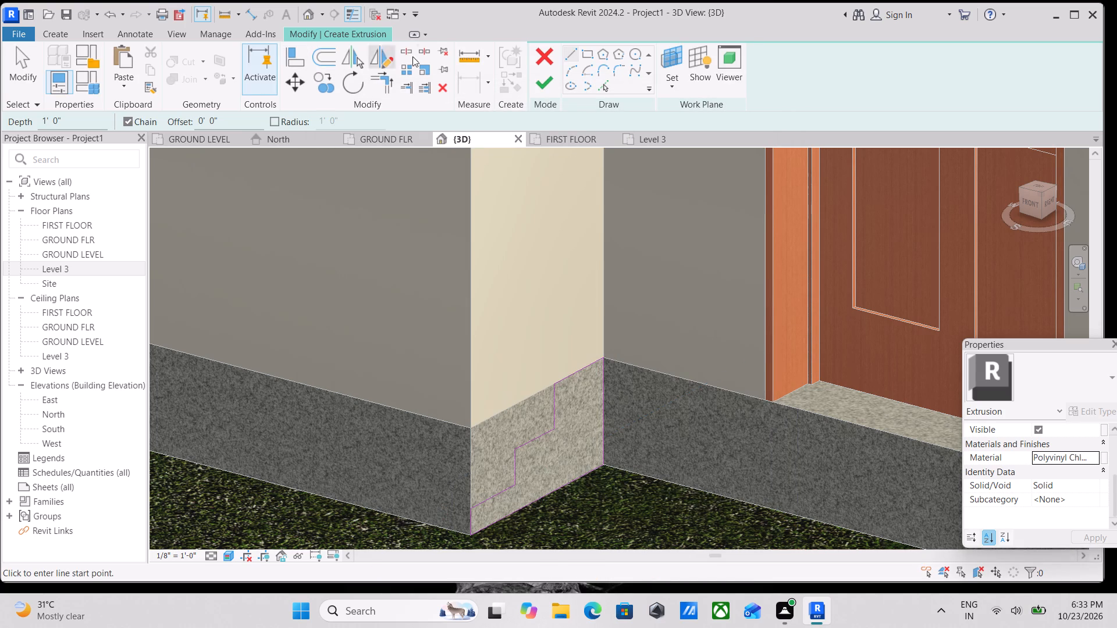
Finish the stair profile sketch and stretch the extrusion across the entrance recess to a depth of about 5' 11 13/16".
click(540, 87)
scroll(605, 361, down, 3)
middle_drag(614, 372, 614, 372)
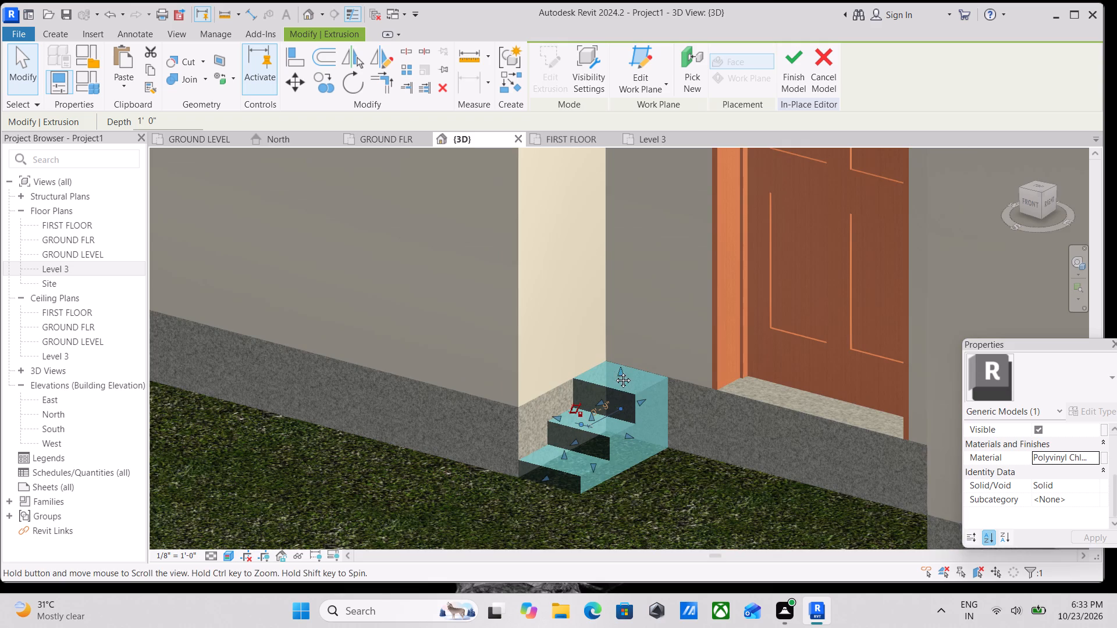
middle_drag(614, 372, 469, 239)
drag(484, 304, 719, 423)
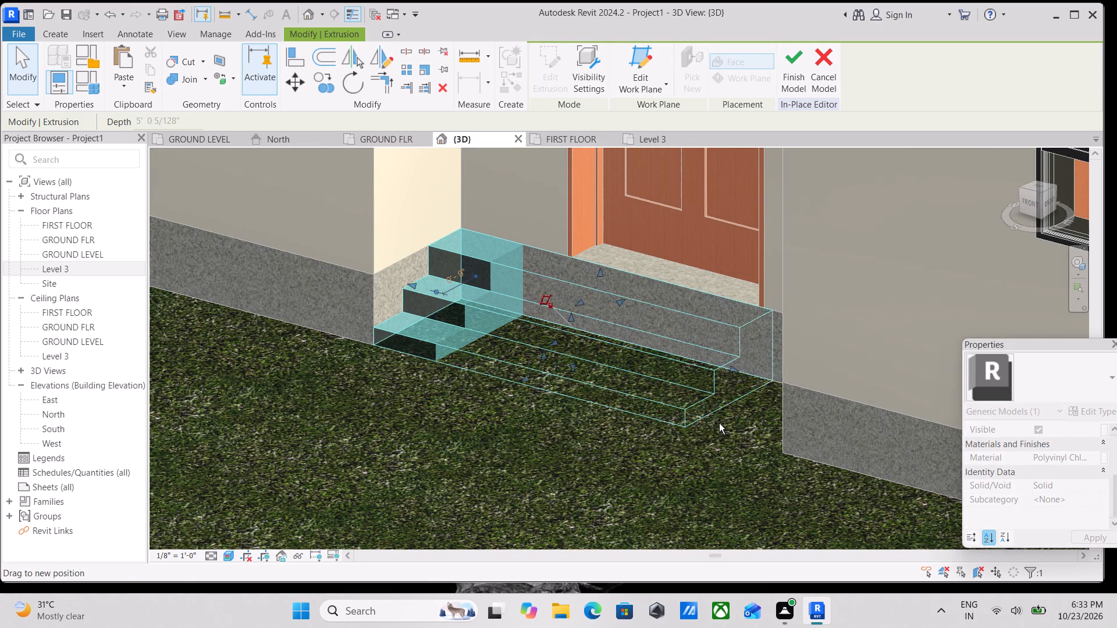
drag(719, 423, 771, 454)
Check both ends of the entrance steps against the recess walls and finish the in-place model.
scroll(771, 454, down, 4)
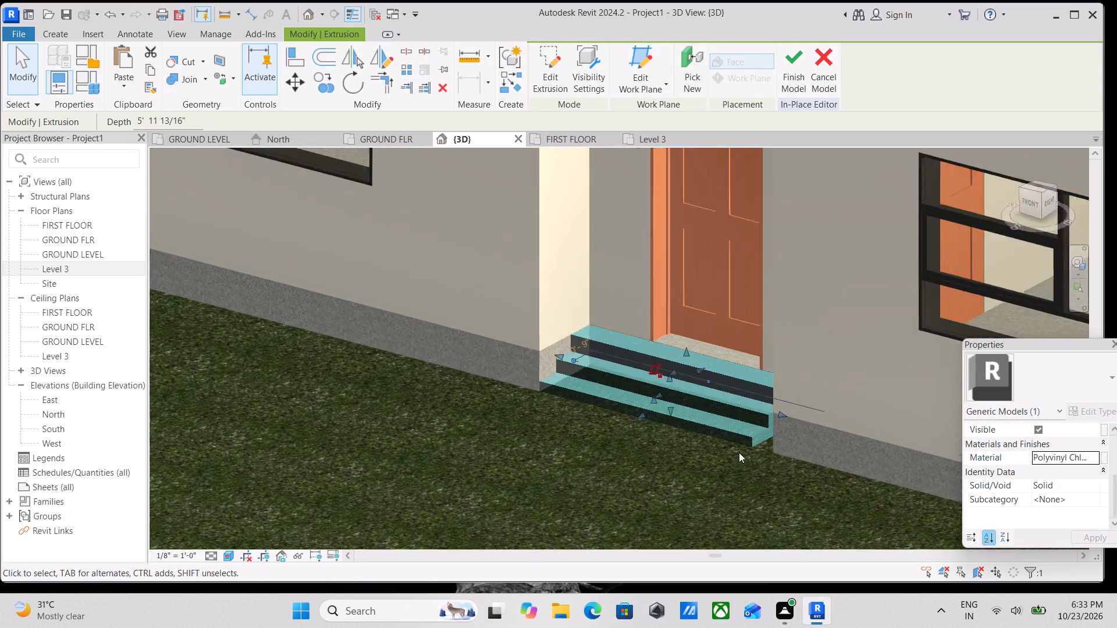
scroll(739, 452, down, 4)
middle_drag(688, 445, 861, 465)
scroll(763, 377, up, 2)
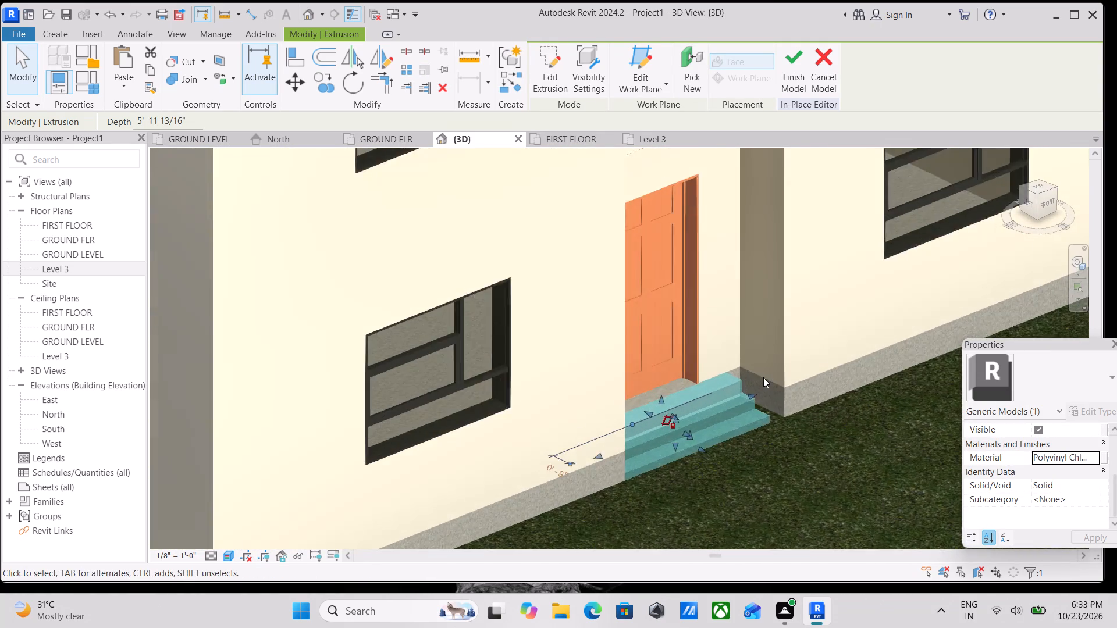
scroll(763, 377, up, 12)
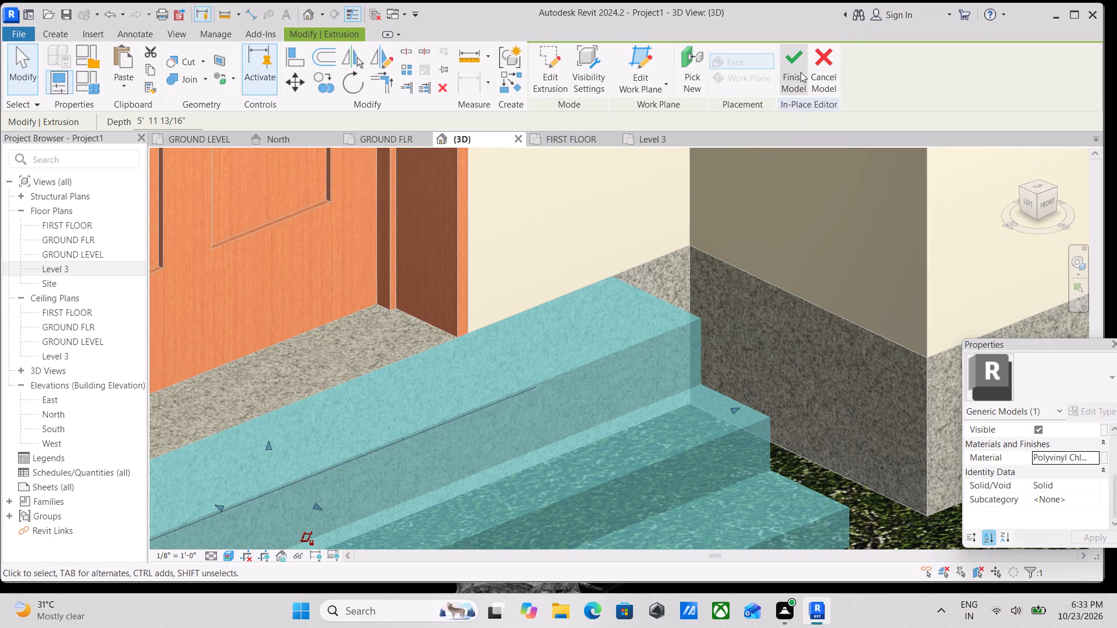
click(797, 63)
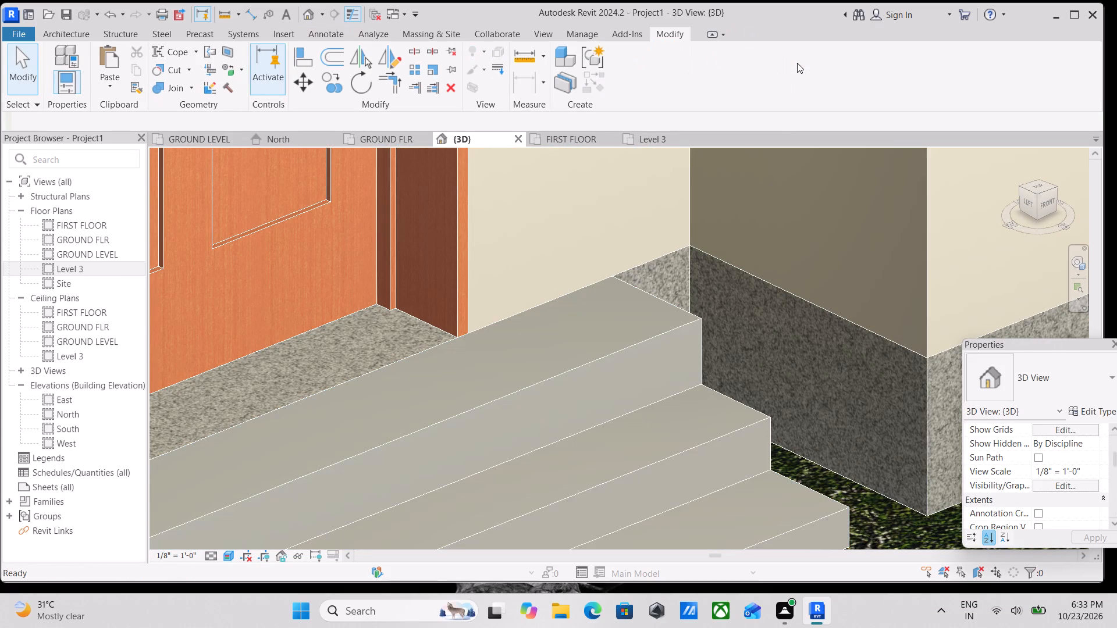
Stretch the free end of the entrance steps into the opposite recess wall so they span the full width of the recess.
scroll(797, 104, down, 11)
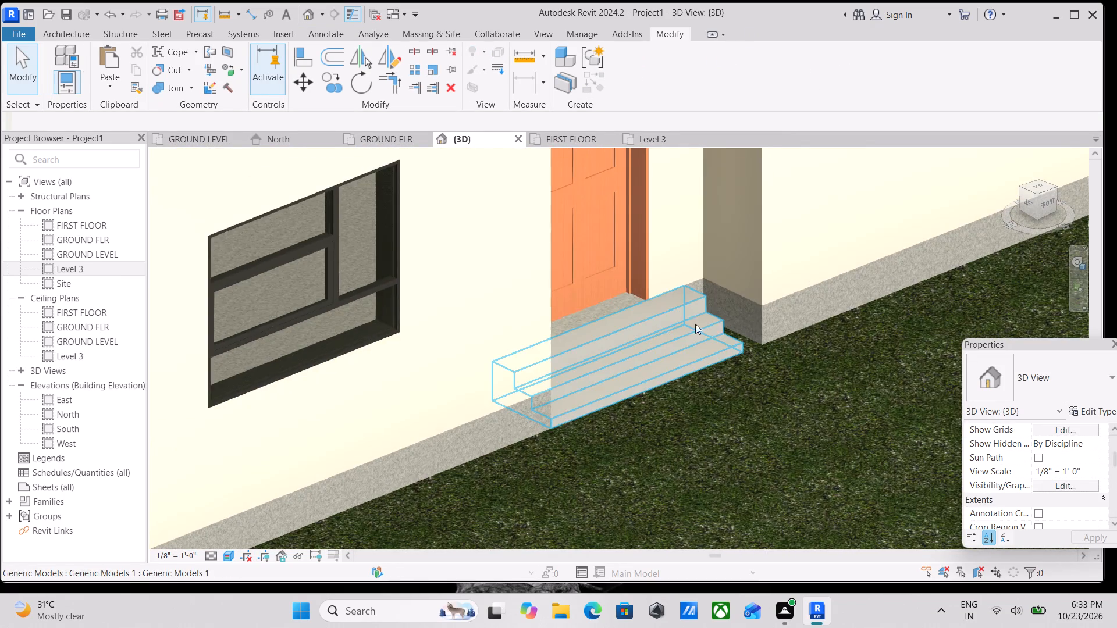
scroll(695, 324, down, 2)
middle_drag(691, 330, 566, 366)
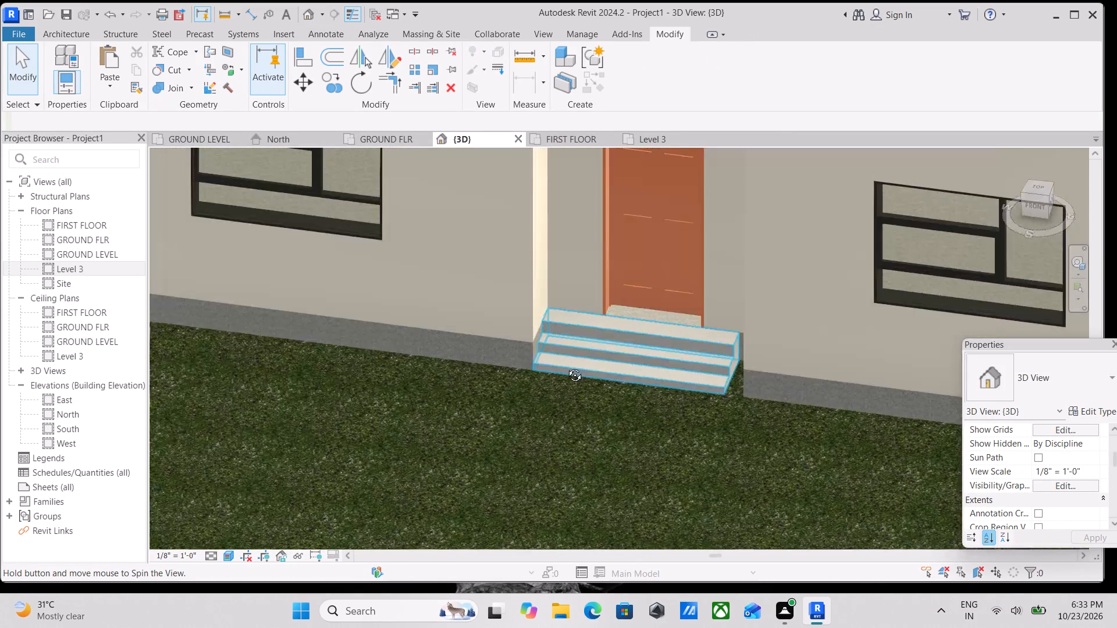
middle_drag(566, 366, 672, 382)
scroll(716, 320, up, 3)
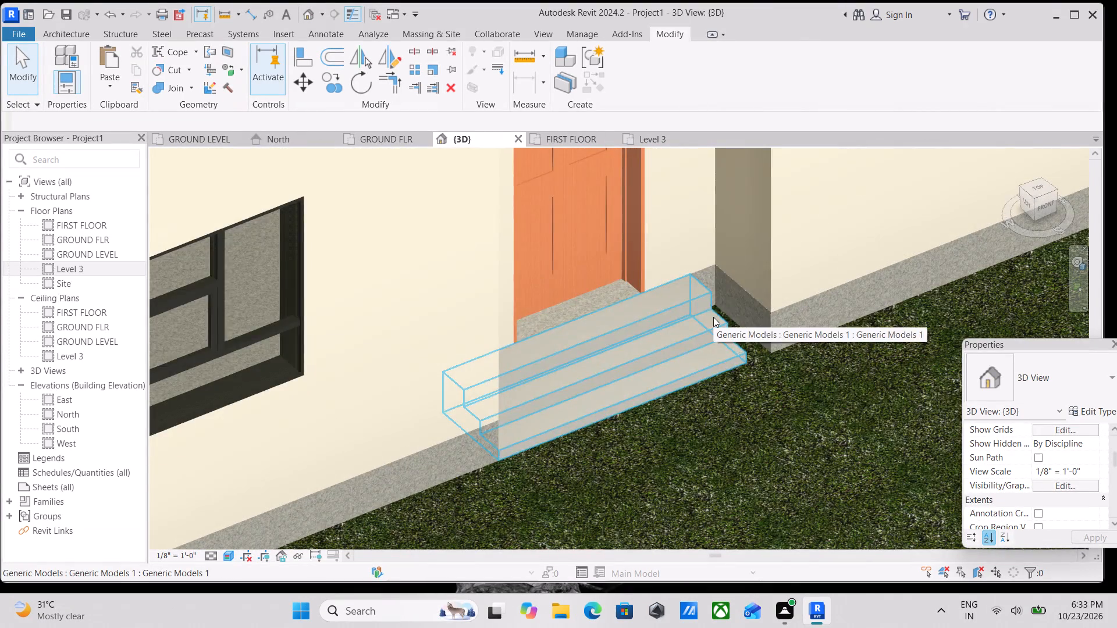
click(713, 317)
shift+middle_drag(674, 354, 558, 399)
scroll(706, 402, up, 3)
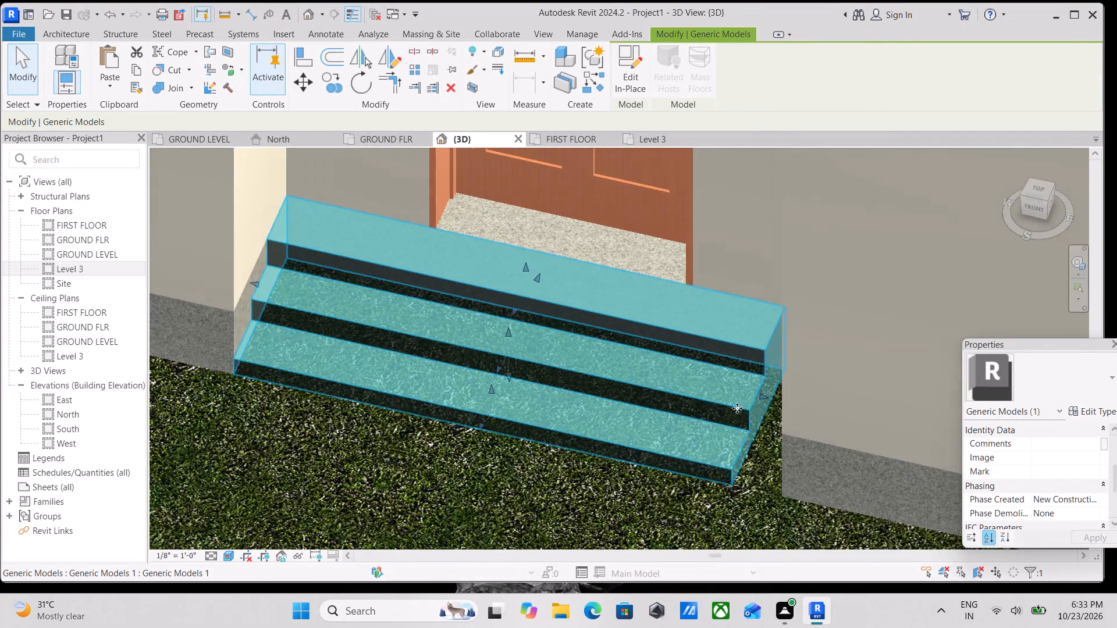
scroll(737, 408, up, 4)
drag(770, 390, 810, 398)
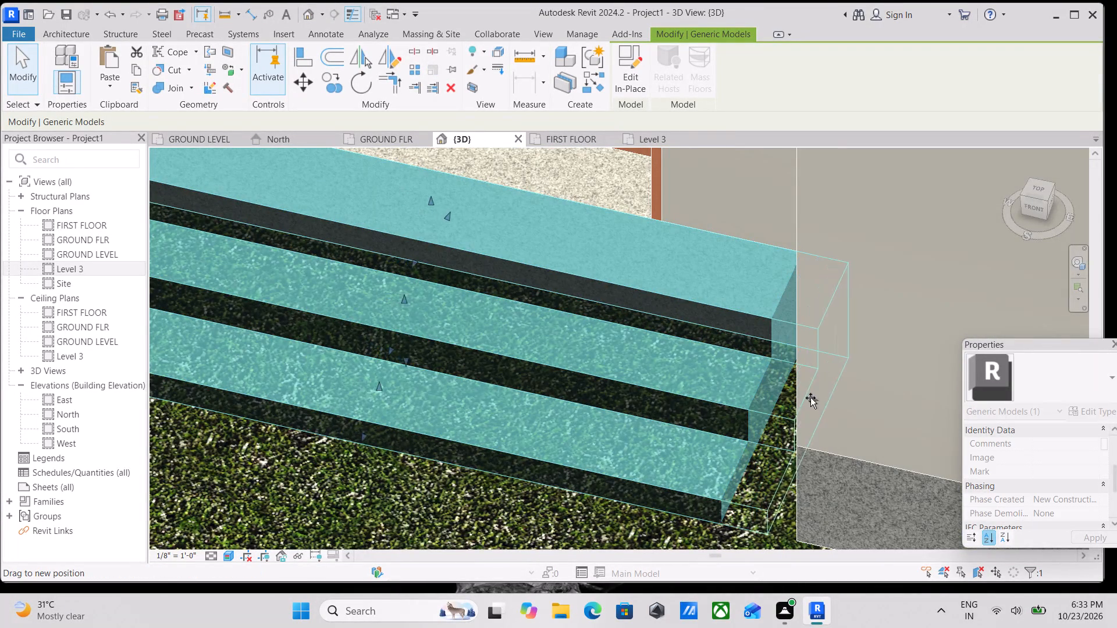
drag(810, 398, 844, 410)
drag(852, 406, 845, 406)
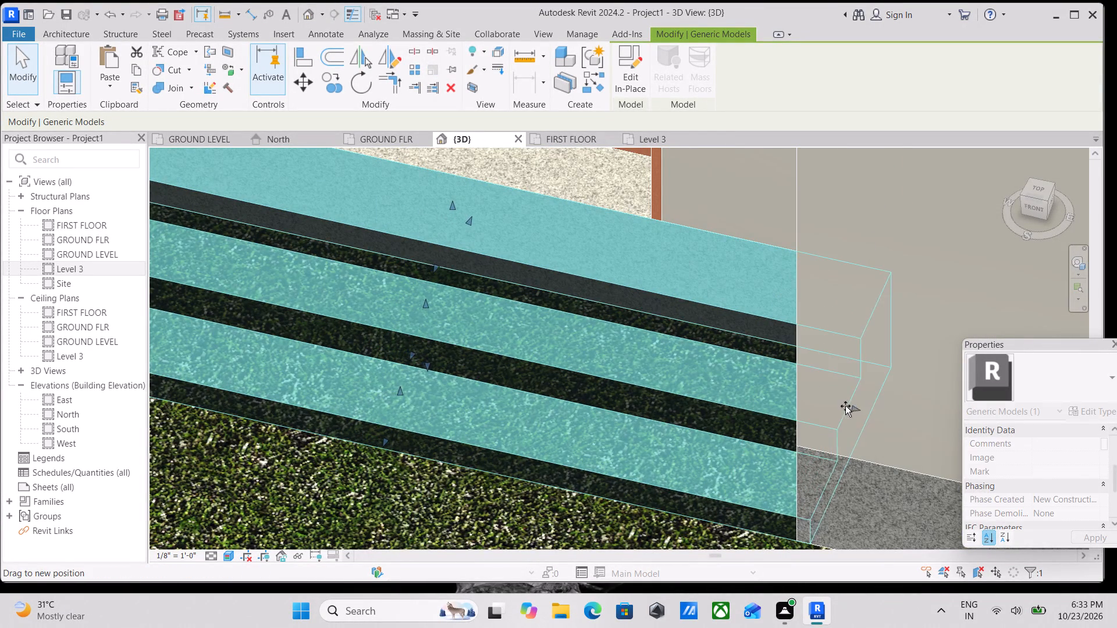
drag(845, 406, 838, 406)
scroll(717, 390, down, 10)
key(Escape)
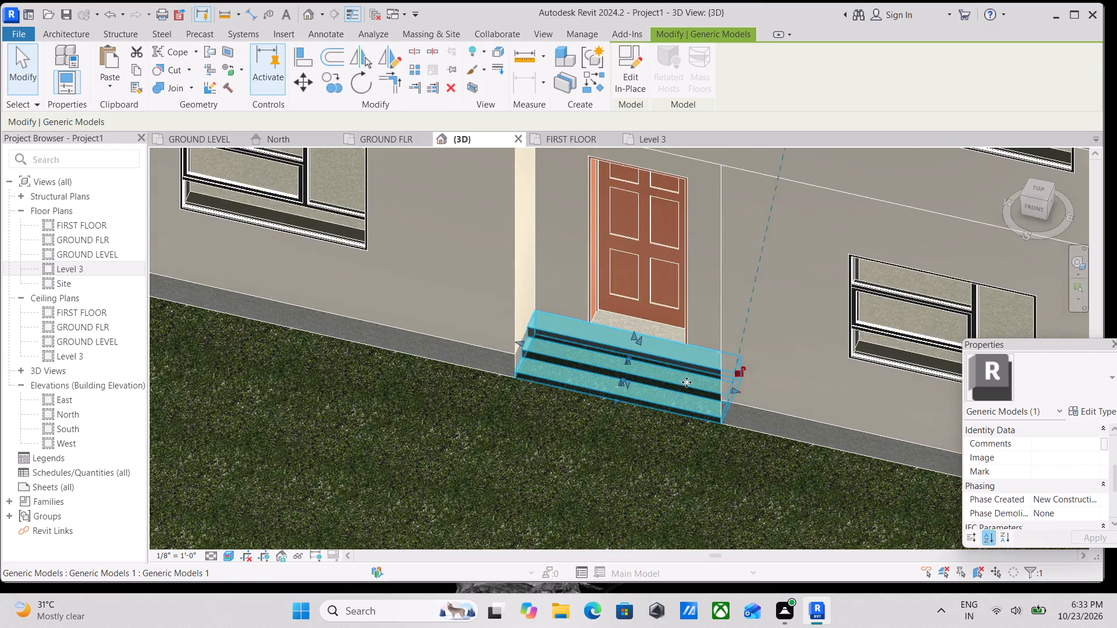
Examine the entrance steps where they meet the recess walls, and their fit within the whole front facade.
scroll(686, 382, down, 6)
middle_drag(657, 392, 831, 290)
scroll(717, 330, up, 8)
key(Escape)
scroll(591, 387, up, 4)
scroll(540, 420, up, 4)
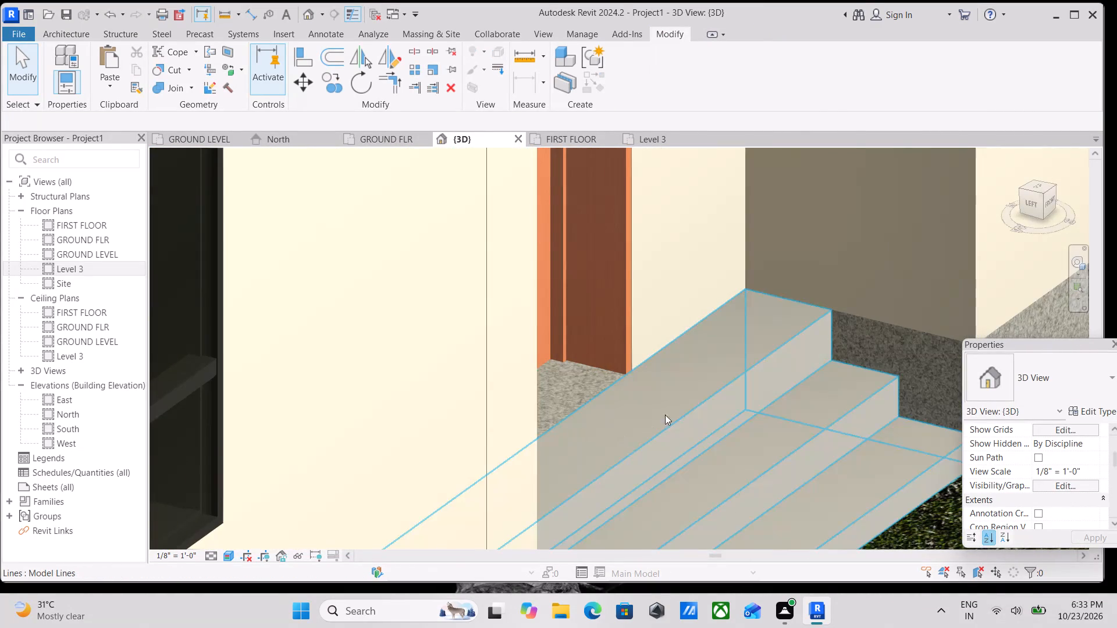
scroll(738, 315, down, 4)
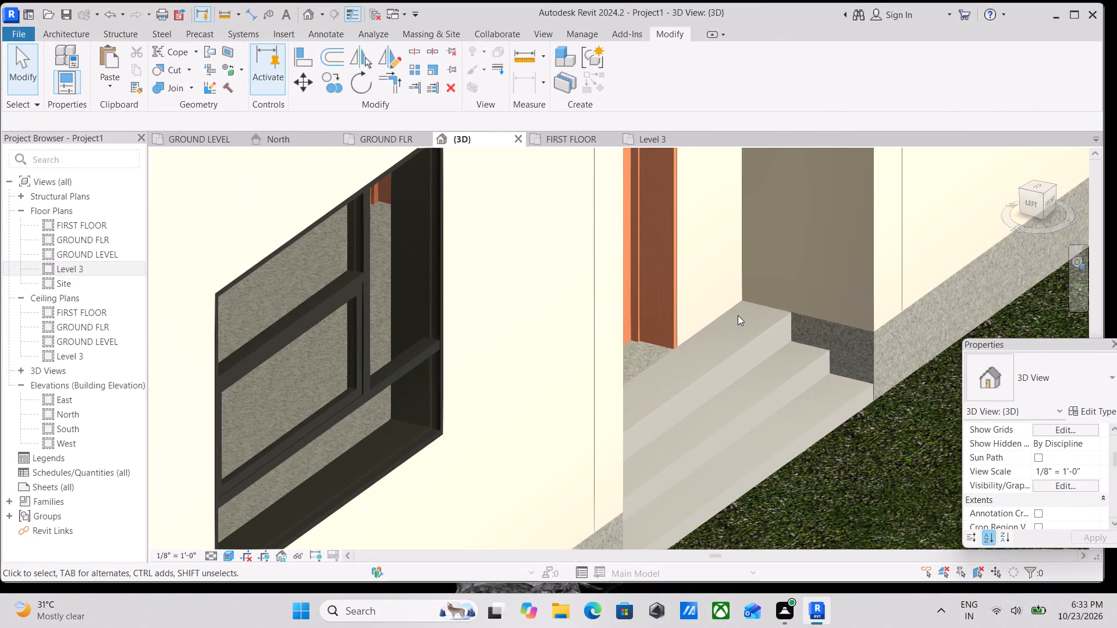
scroll(738, 315, down, 5)
shift+middle_drag(738, 315, 638, 298)
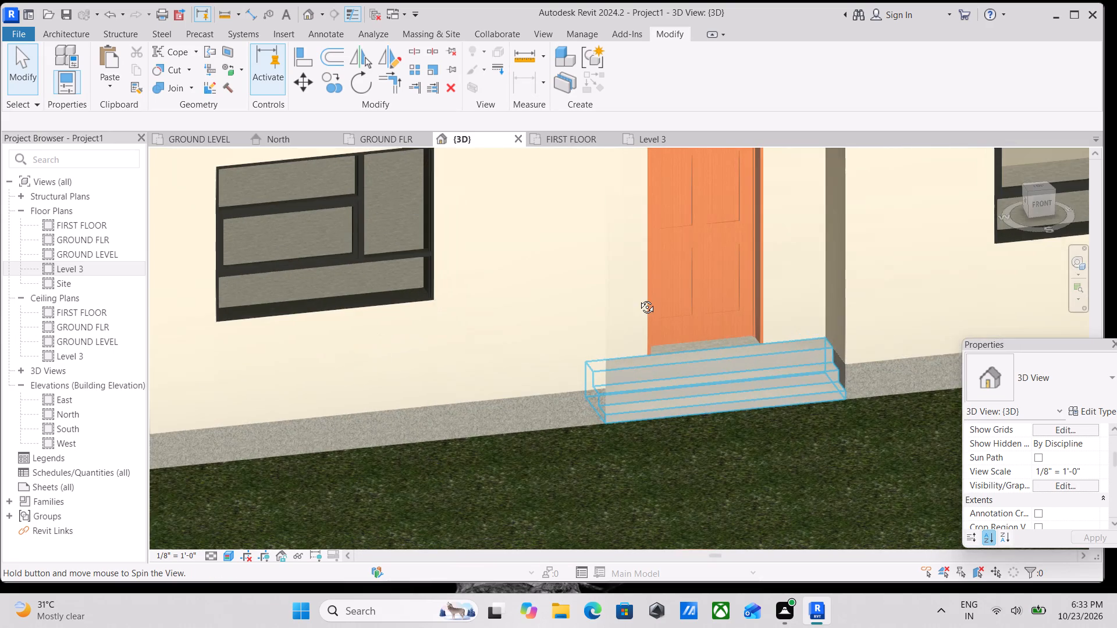
shift+middle_drag(638, 298, 564, 314)
scroll(564, 314, down, 10)
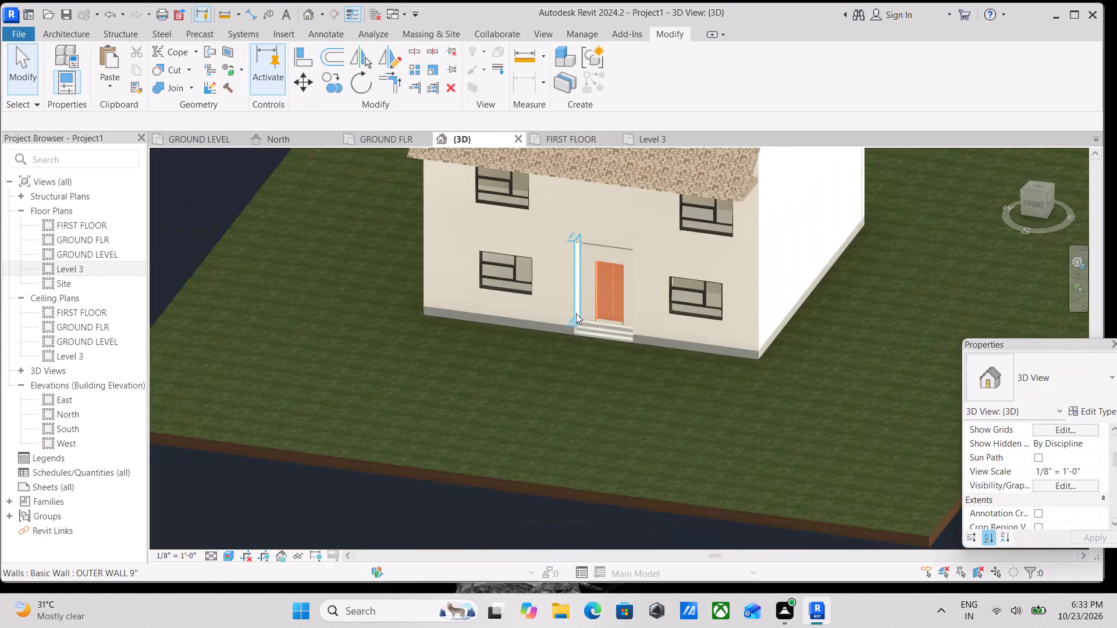
Examine the front entrance and the rear corner with the wooden deck and pool from several angles around the house.
middle_drag(542, 323, 507, 419)
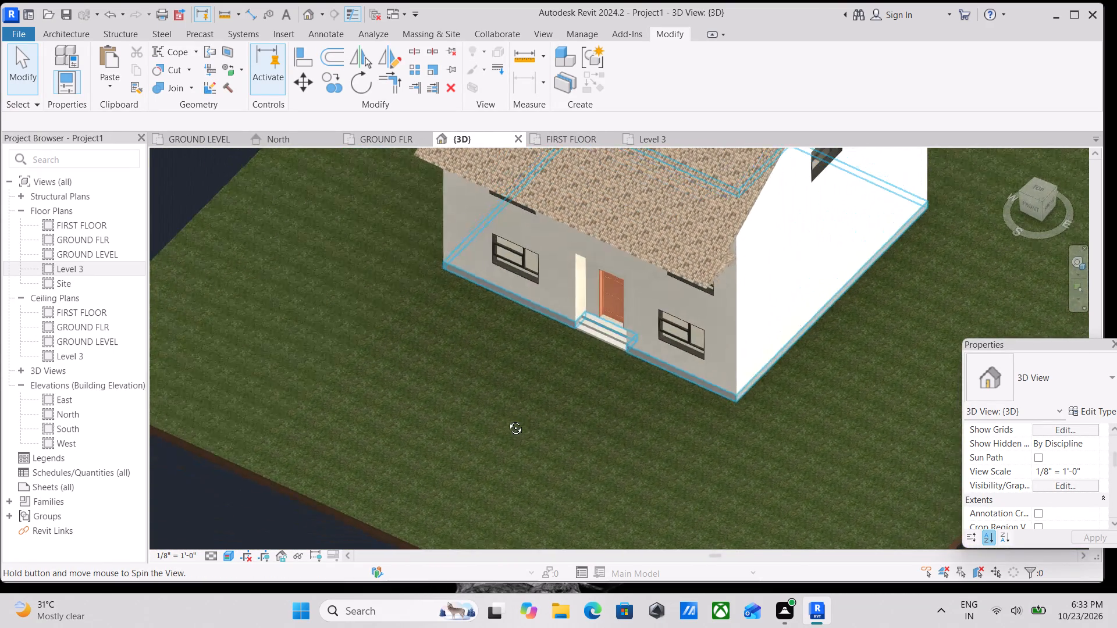
middle_drag(507, 419, 664, 283)
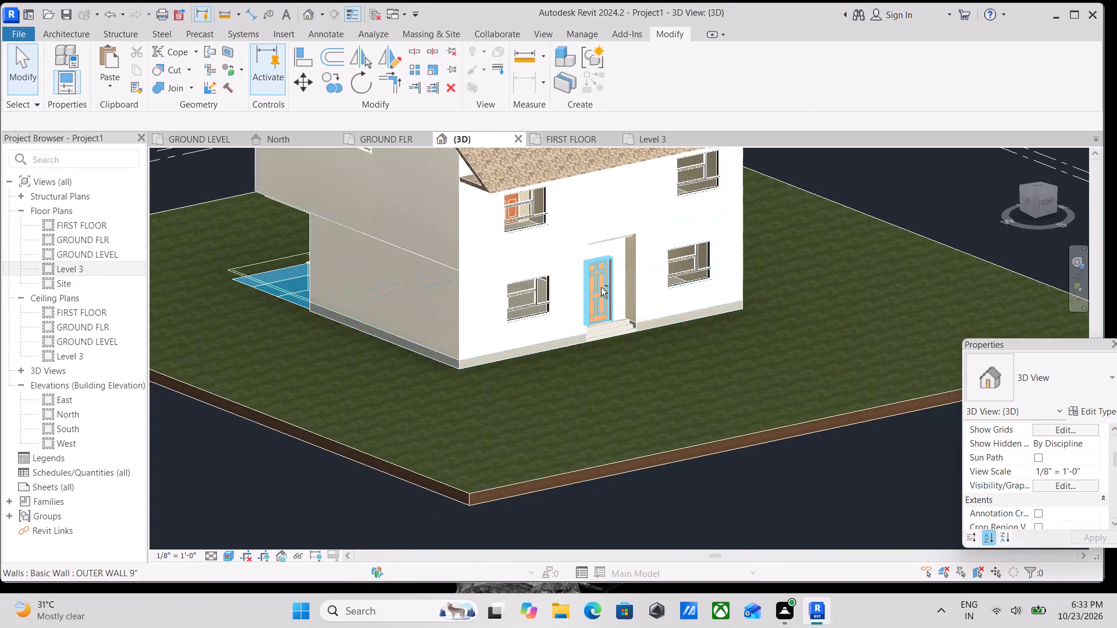
shift+middle_drag(601, 287, 770, 276)
shift+middle_drag(570, 333, 655, 362)
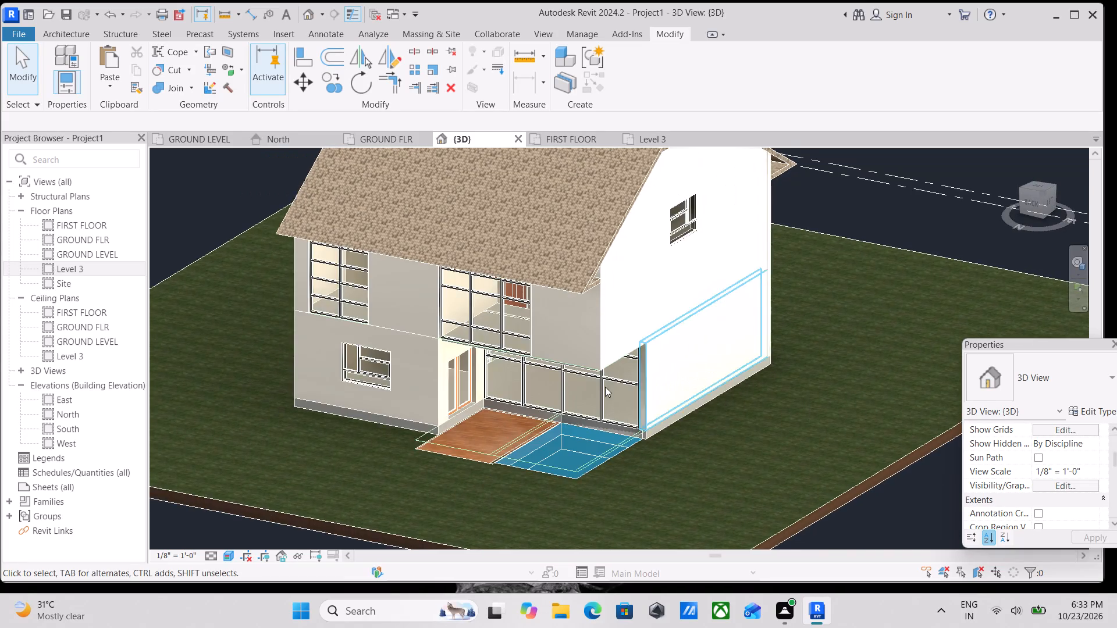
scroll(461, 433, up, 8)
scroll(496, 395, down, 4)
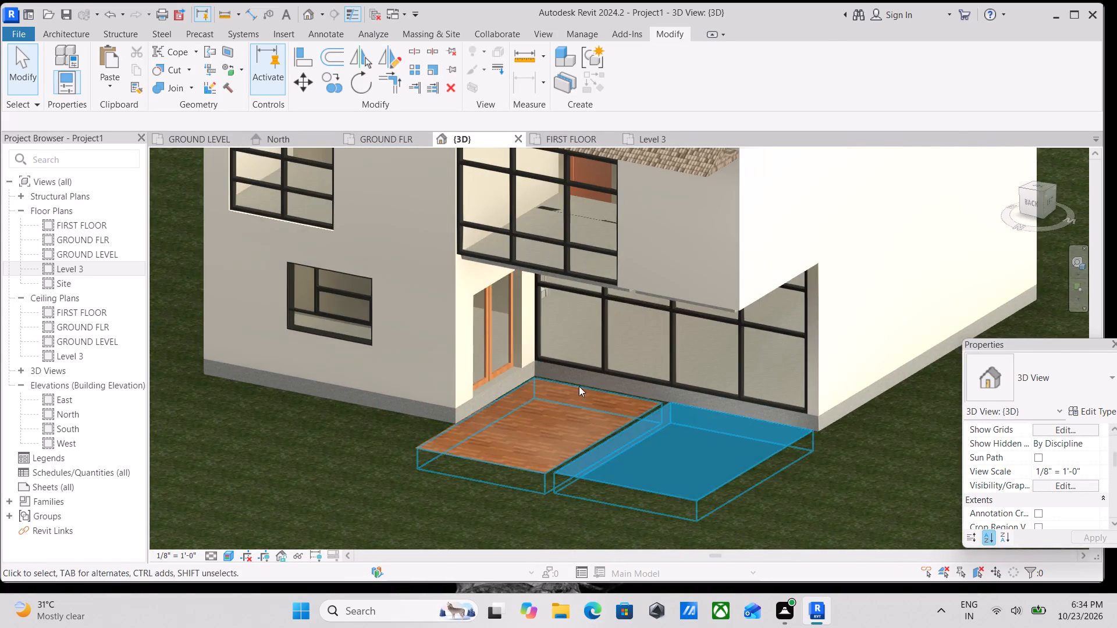
scroll(595, 381, down, 3)
shift+middle_drag(648, 380, 266, 408)
Edit the entrance steps in place, change the extrusion's material to Clad - White, and finish the model.
scroll(703, 295, up, 7)
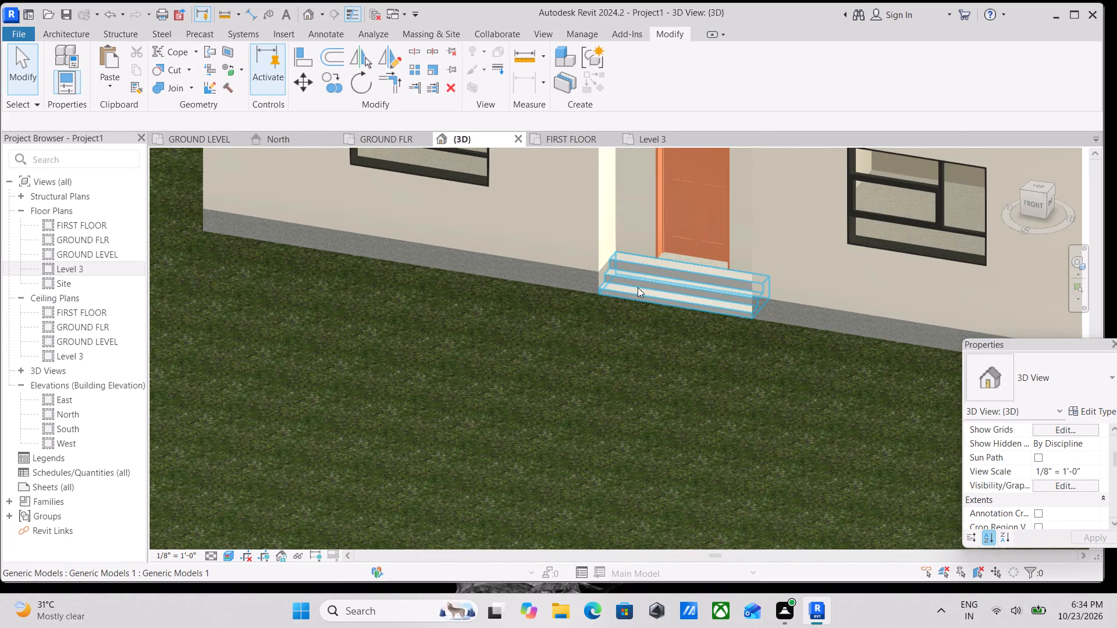
click(648, 279)
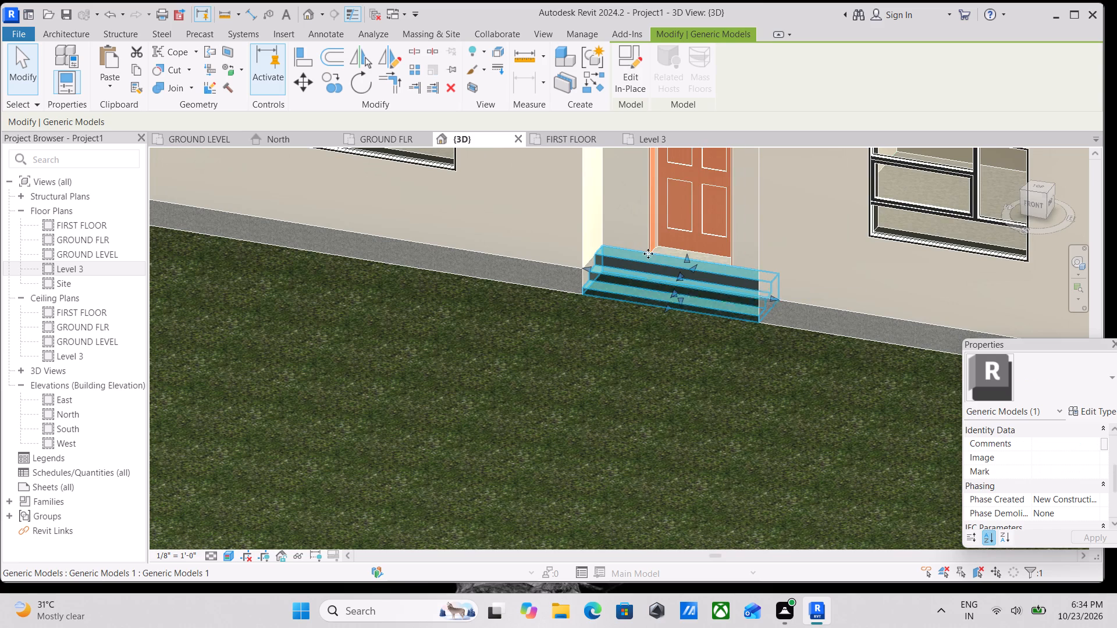
click(635, 83)
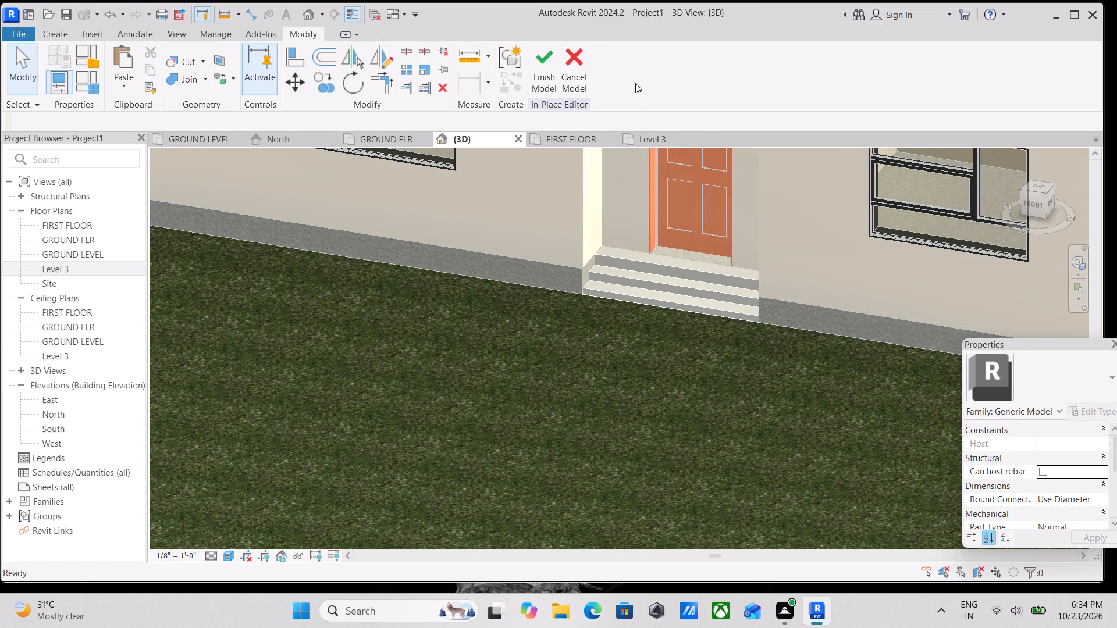
click(682, 271)
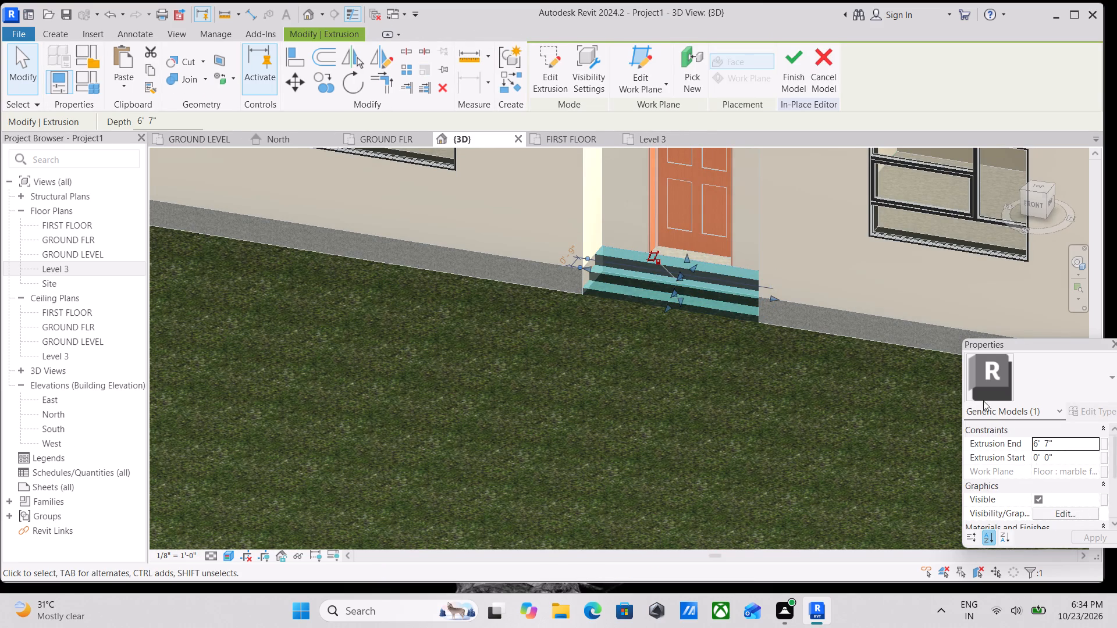
scroll(662, 309, down, 1)
scroll(1034, 512, down, 2)
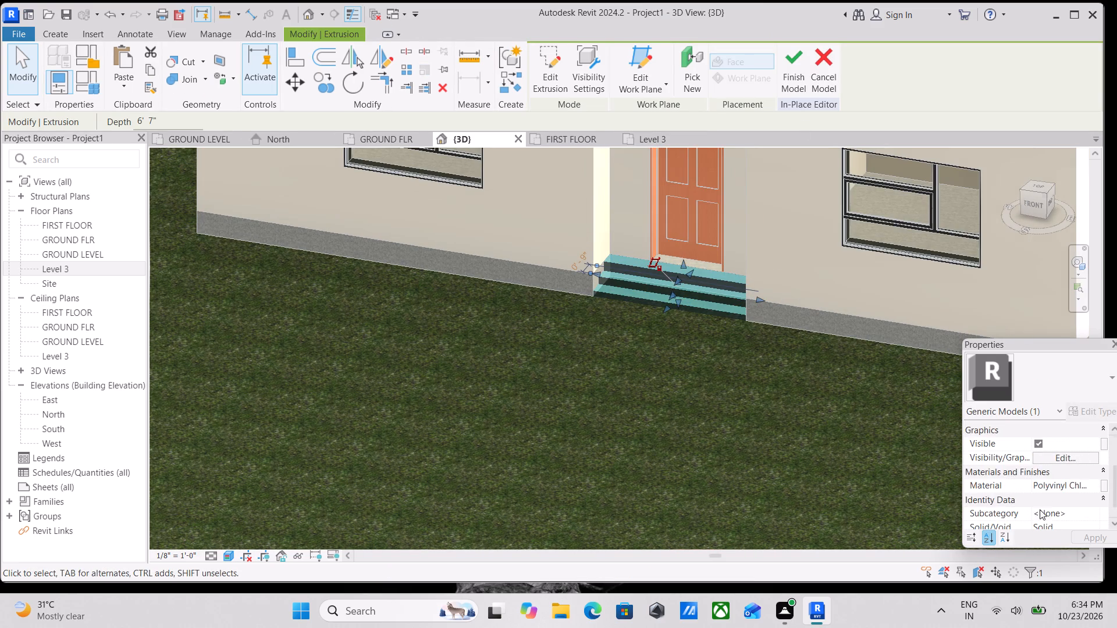
scroll(1053, 487, up, 1)
click(1093, 514)
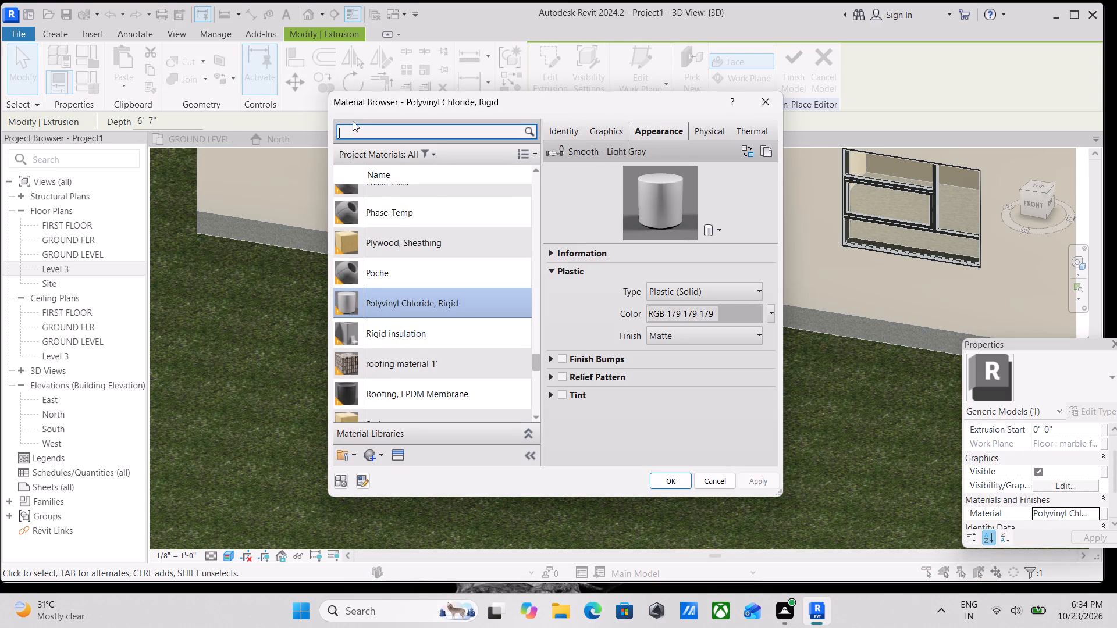
click(354, 133)
text(clad)
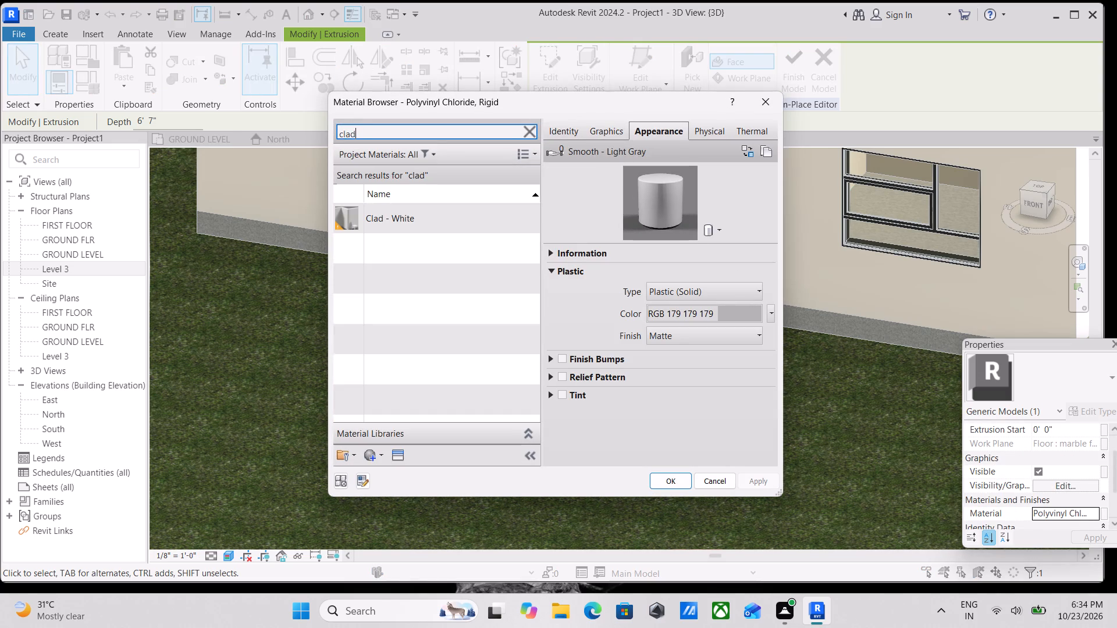
click(366, 208)
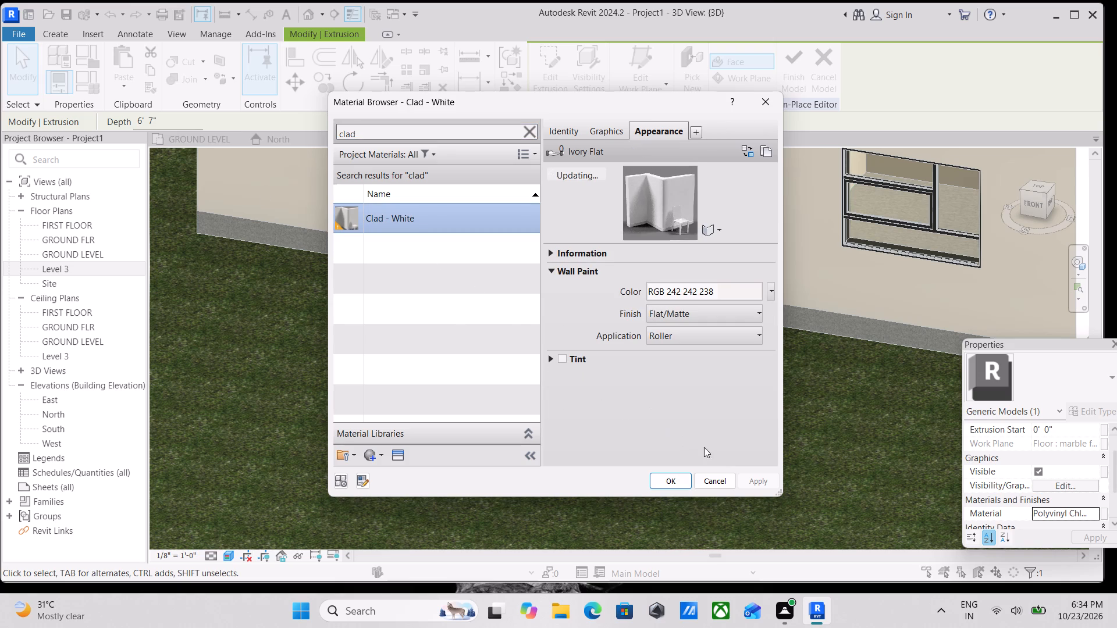
click(675, 485)
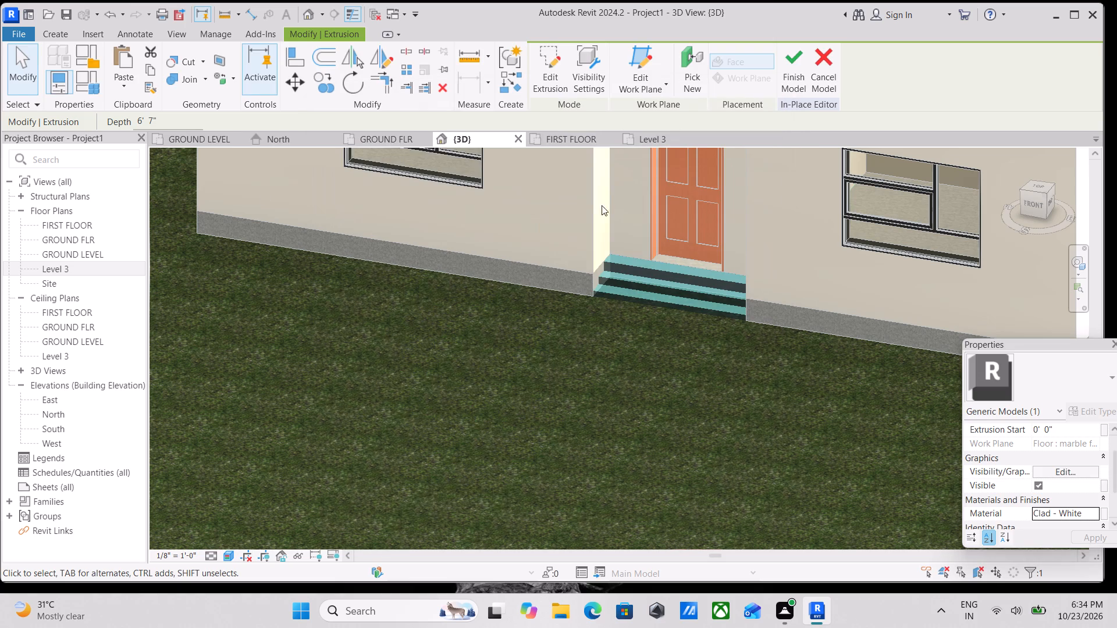
click(799, 70)
Examine the entrance steps' new material up close and against the front door and plinth.
scroll(666, 330, up, 6)
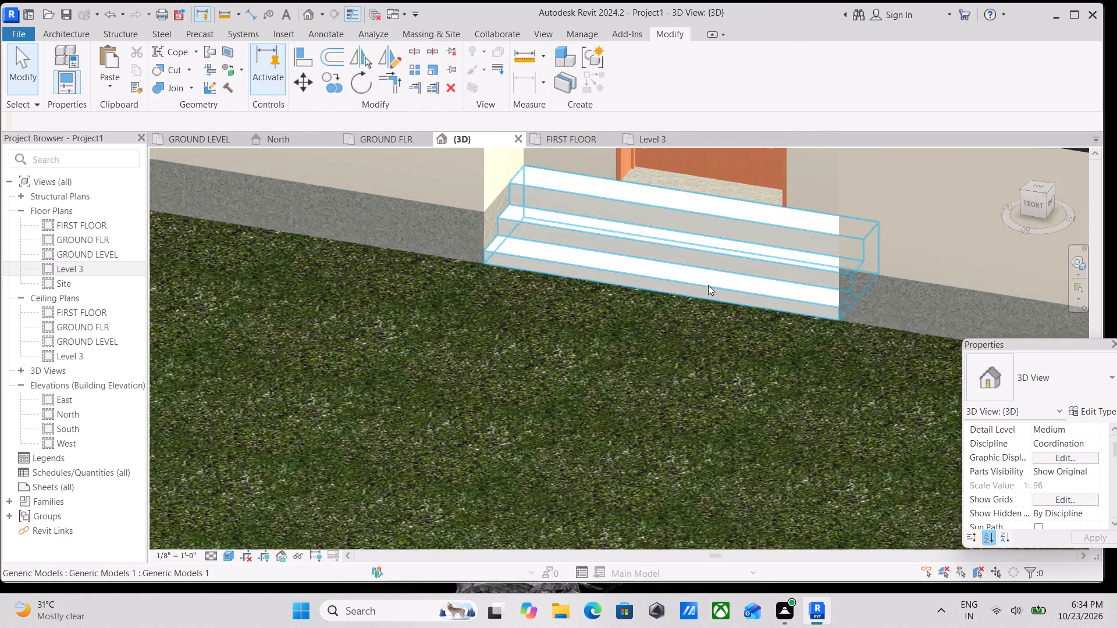
scroll(708, 285, up, 1)
key(Escape)
scroll(720, 258, up, 3)
scroll(768, 270, up, 2)
scroll(743, 271, down, 4)
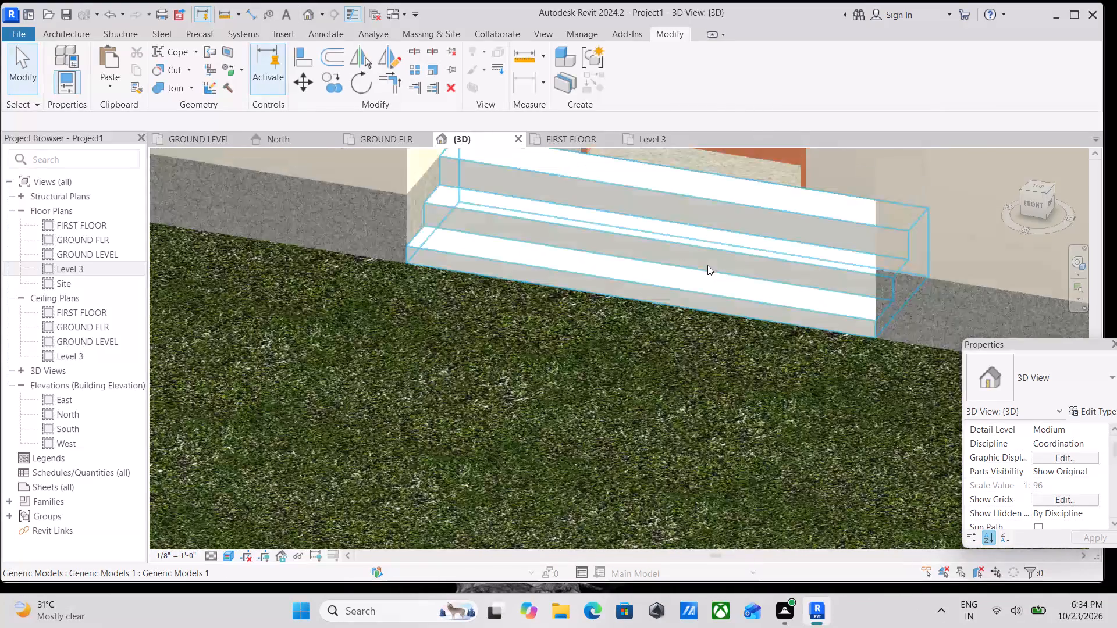
shift+middle_drag(707, 265, 838, 338)
scroll(759, 250, down, 6)
shift+middle_drag(691, 248, 504, 176)
scroll(691, 220, up, 3)
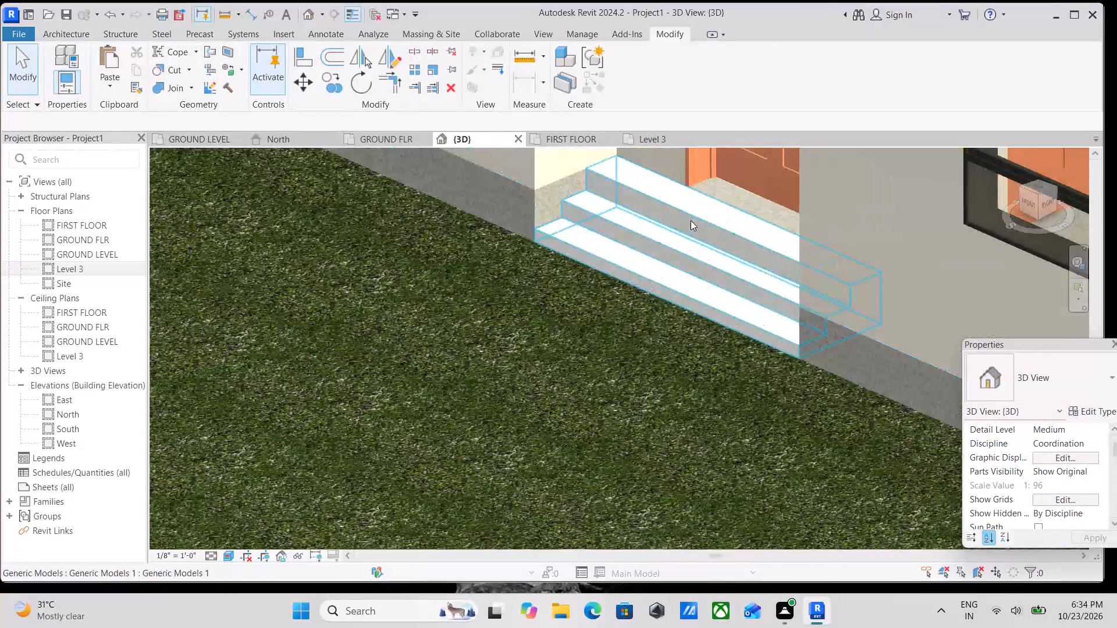
key(Escape)
scroll(698, 269, down, 2)
middle_drag(698, 269, 528, 355)
scroll(528, 355, down, 4)
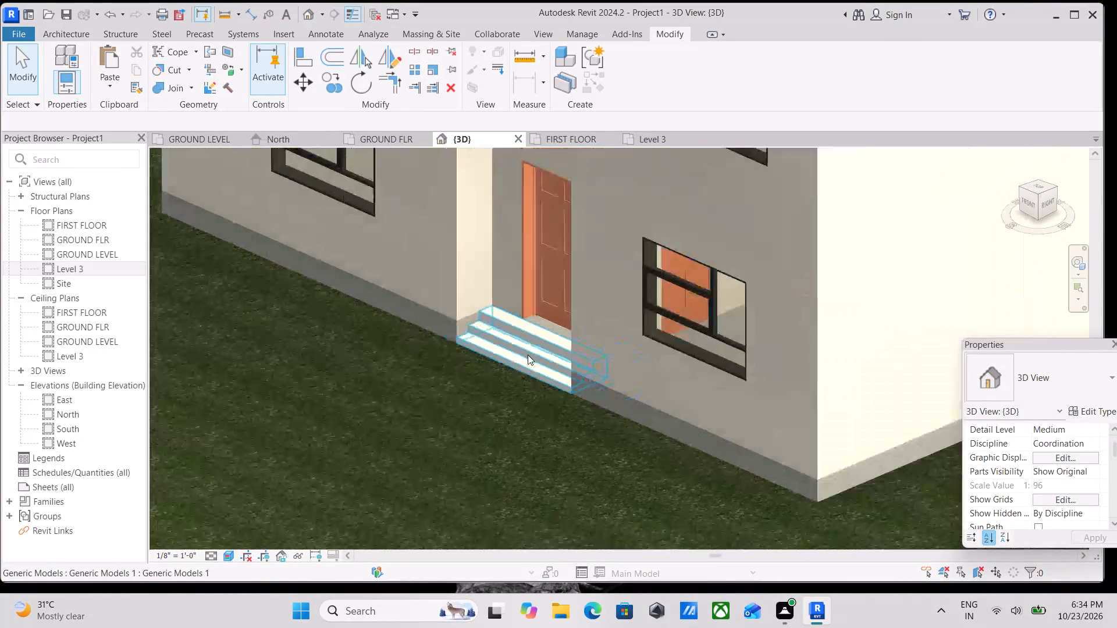
Examine the rear of the house where the door threshold meets the wooden deck beside the pool.
scroll(528, 355, down, 3)
shift+middle_drag(528, 355, 818, 297)
scroll(412, 341, down, 3)
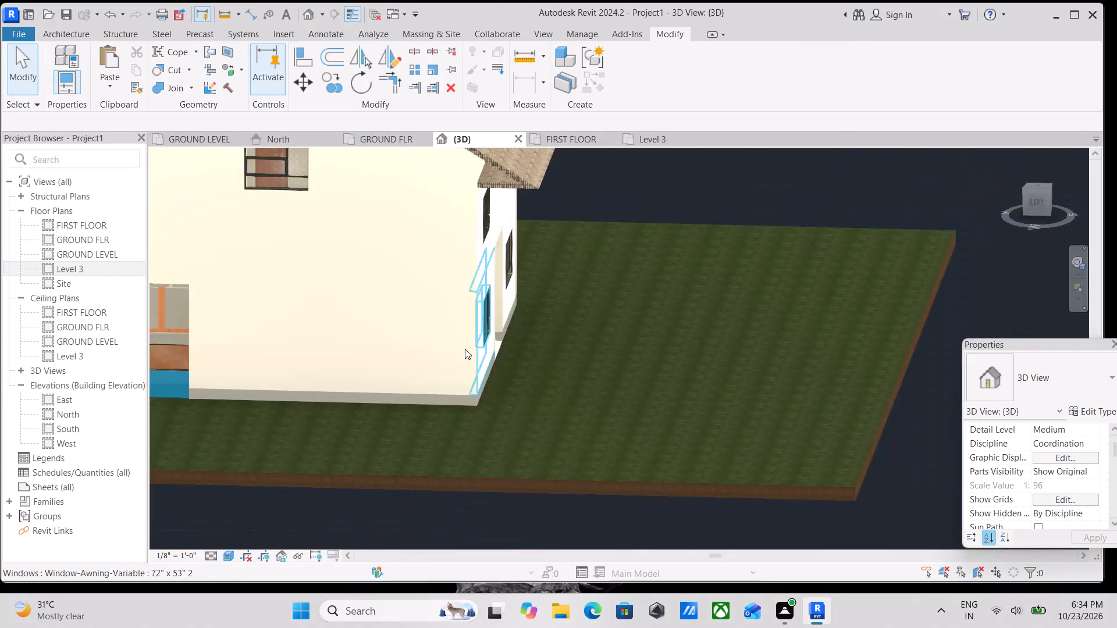
middle_drag(407, 349, 663, 330)
scroll(493, 326, down, 1)
shift+middle_drag(493, 326, 600, 375)
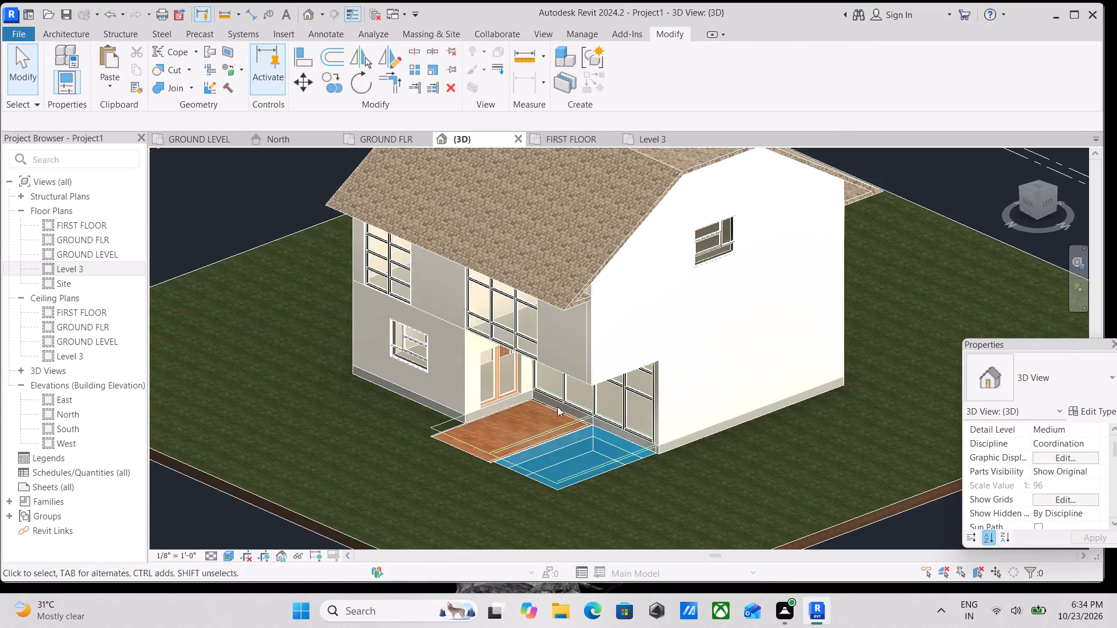
scroll(514, 419, up, 14)
scroll(502, 401, down, 3)
shift+middle_drag(502, 401, 474, 422)
scroll(493, 387, down, 2)
middle_drag(496, 384, 704, 344)
scroll(620, 355, down, 2)
middle_drag(620, 355, 635, 362)
Start a new in-place model in the Generic Models category, keeping its default name.
click(79, 35)
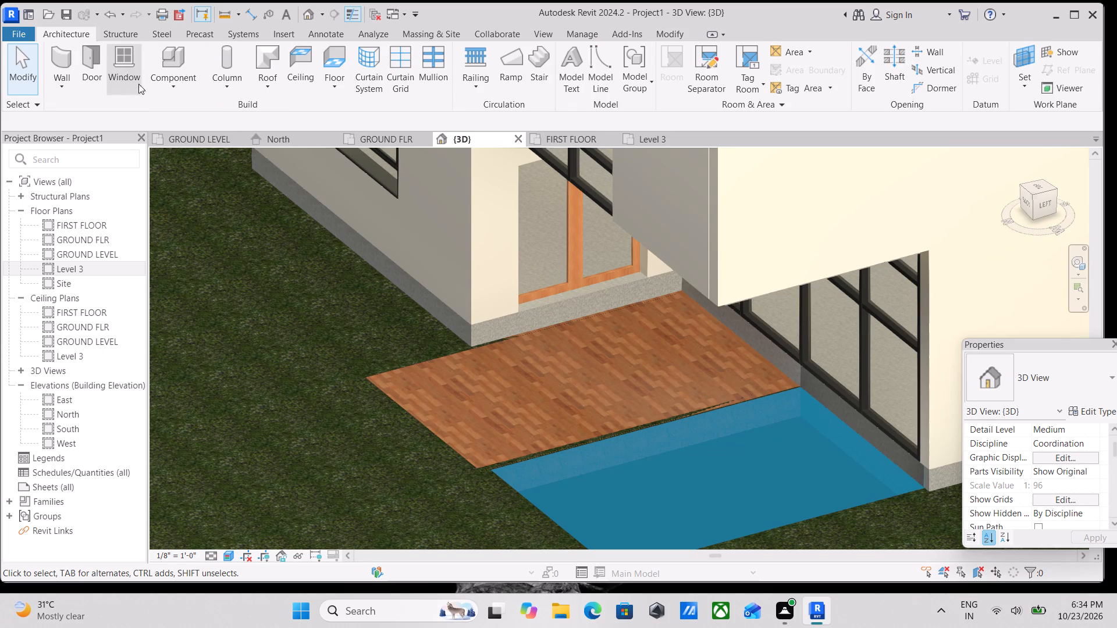
click(158, 80)
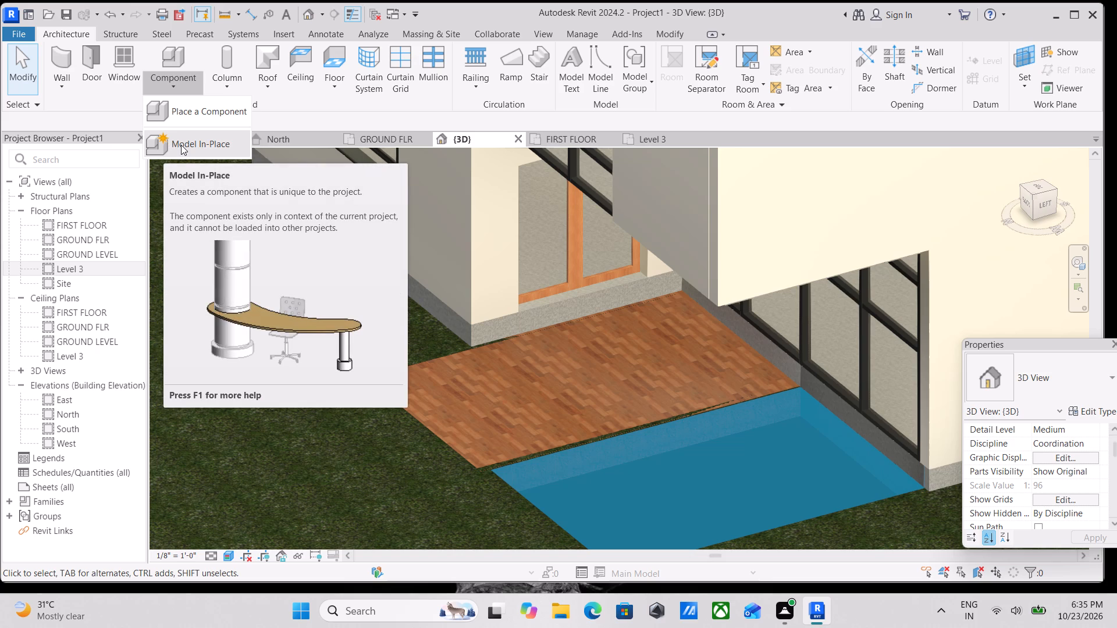
click(181, 145)
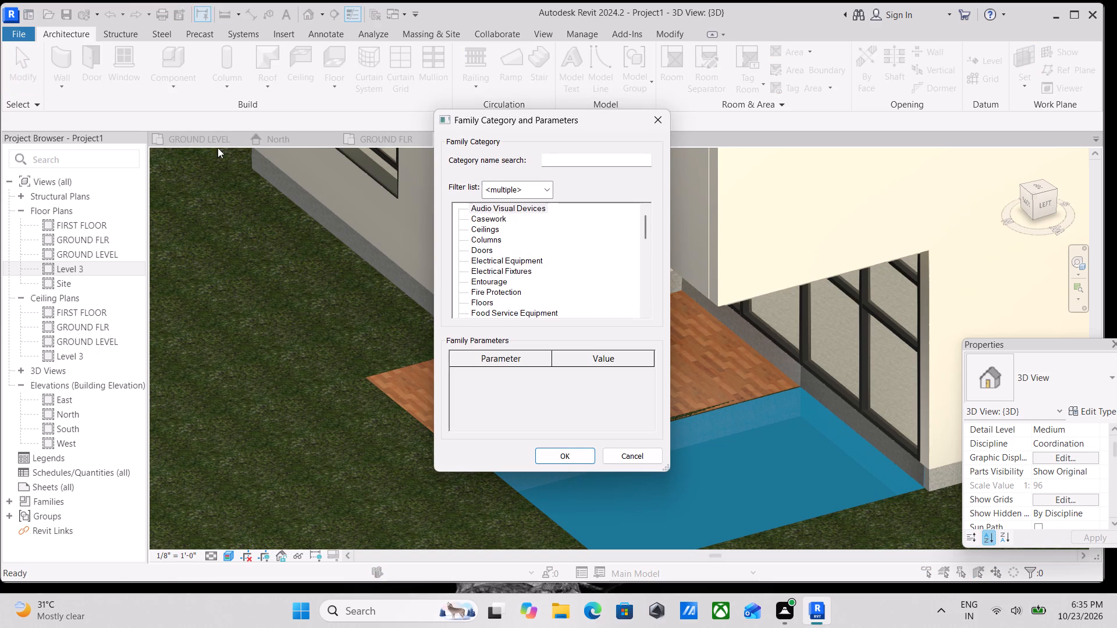
scroll(509, 299, down, 9)
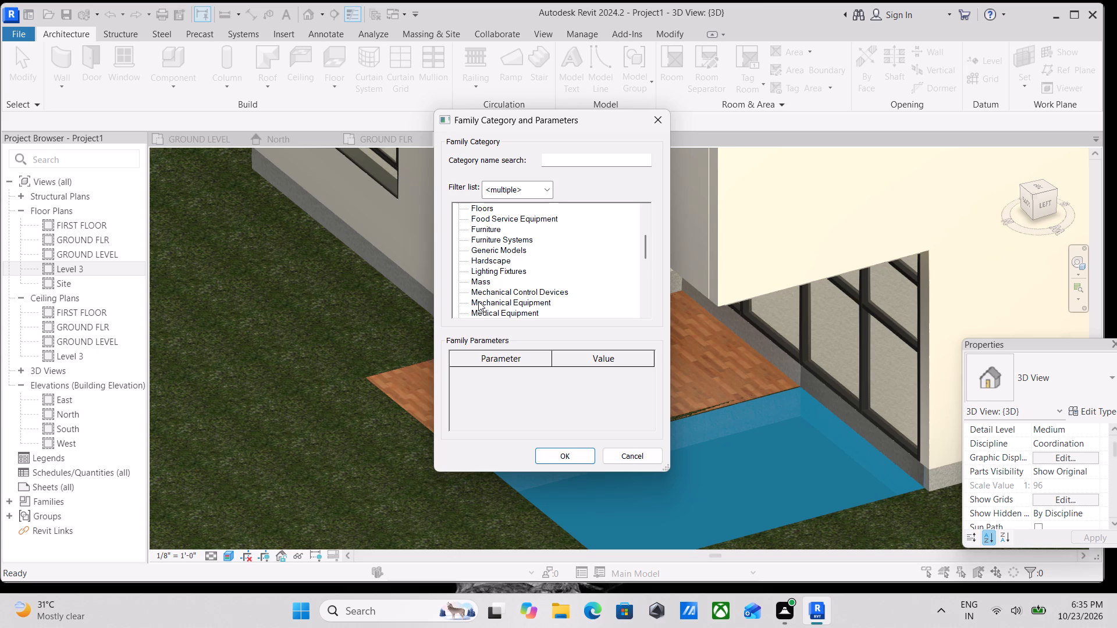
scroll(586, 297, down, 1)
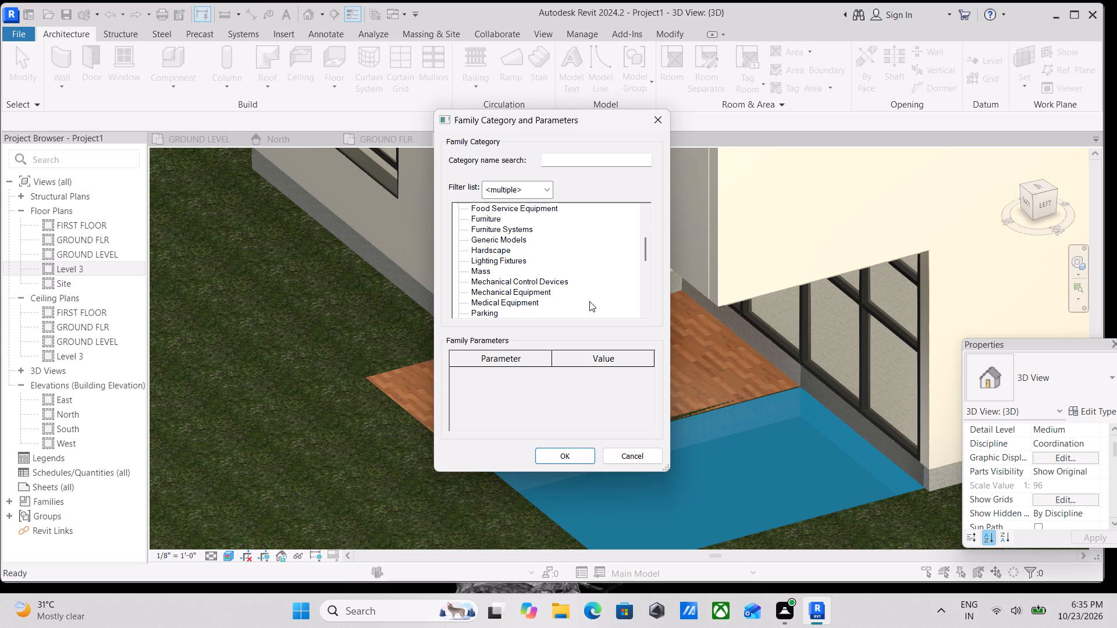
scroll(589, 301, down, 4)
scroll(493, 308, up, 3)
scroll(493, 308, down, 8)
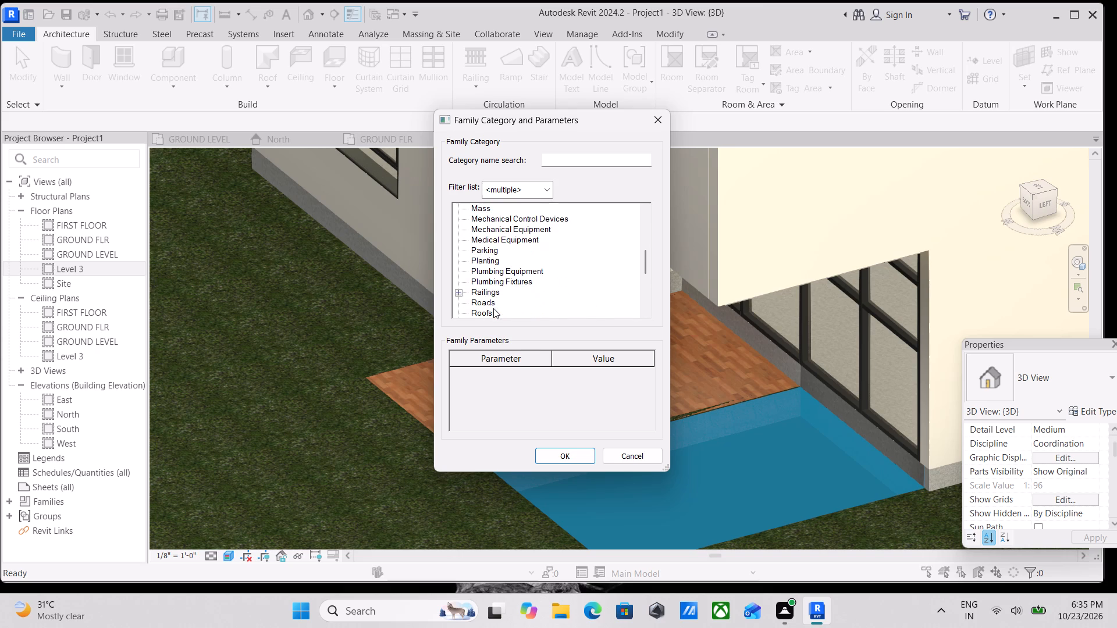
scroll(493, 308, down, 8)
scroll(493, 308, up, 9)
scroll(493, 308, down, 4)
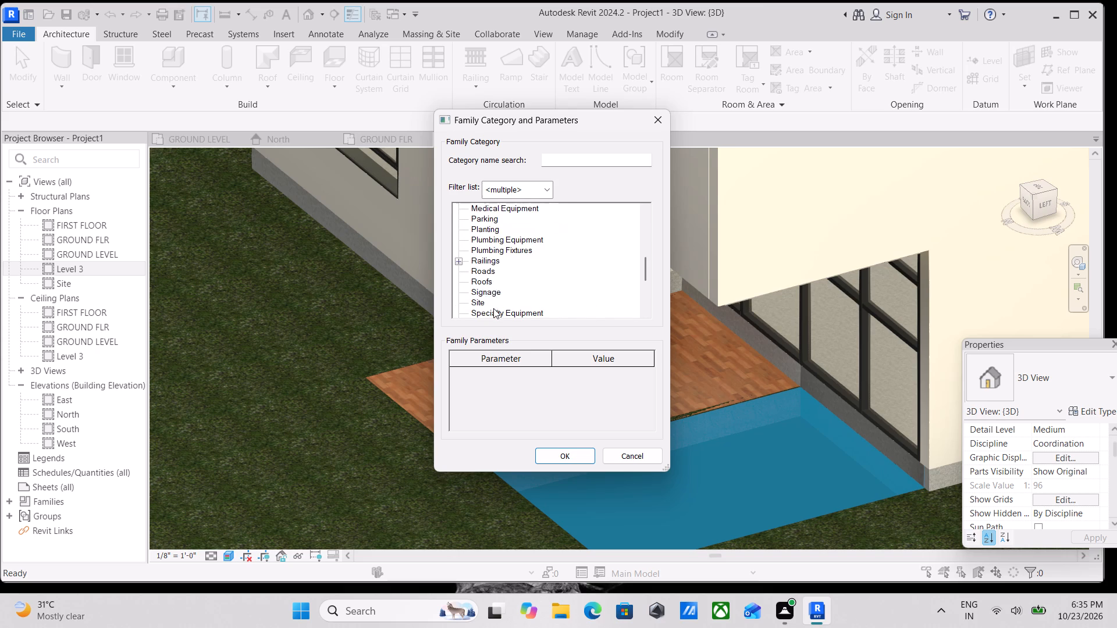
scroll(493, 308, down, 9)
scroll(493, 308, up, 7)
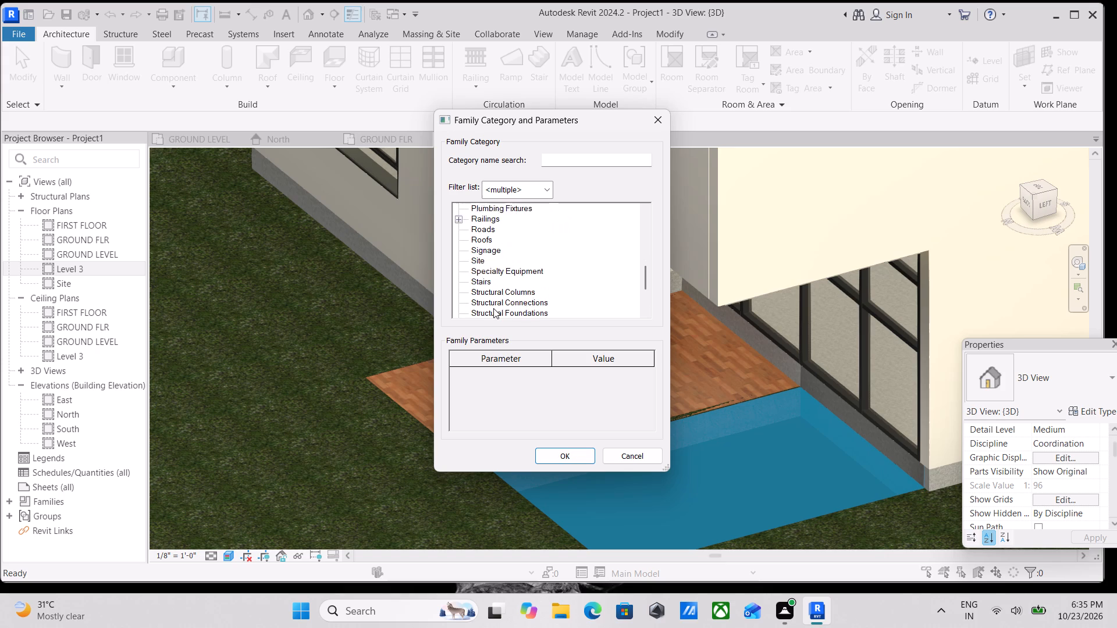
scroll(493, 308, up, 6)
scroll(493, 308, down, 1)
scroll(493, 308, up, 1)
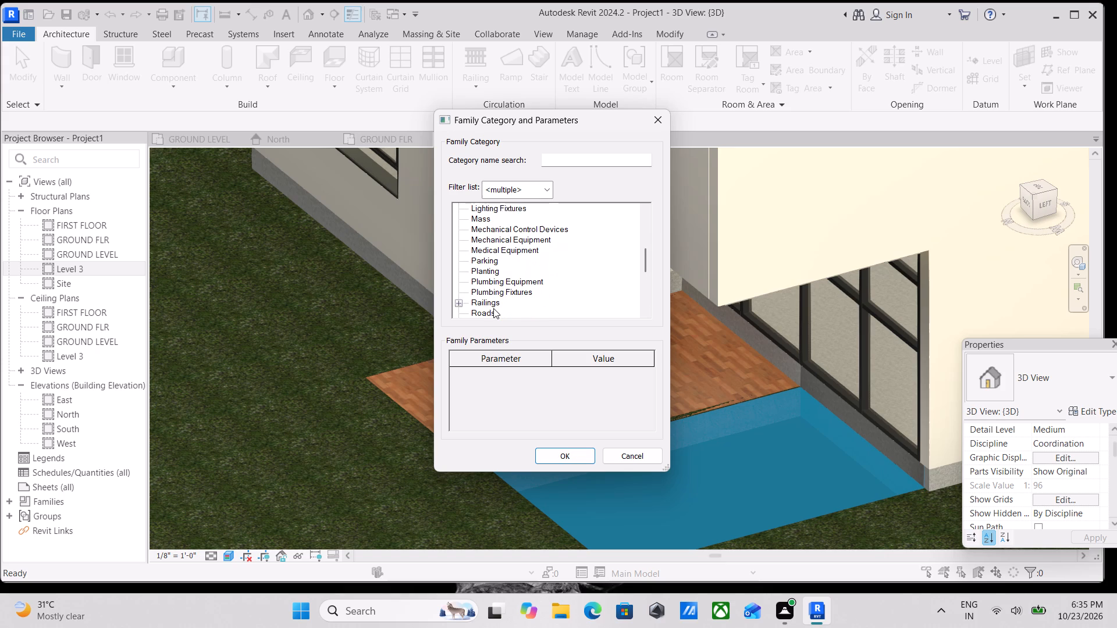
scroll(493, 308, up, 7)
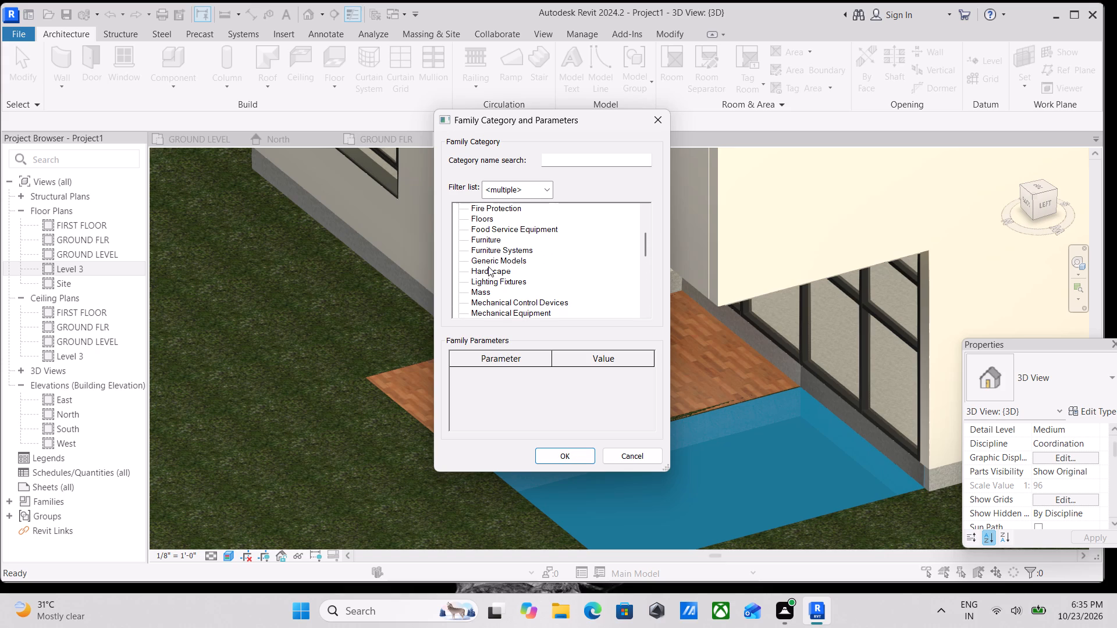
scroll(488, 266, down, 12)
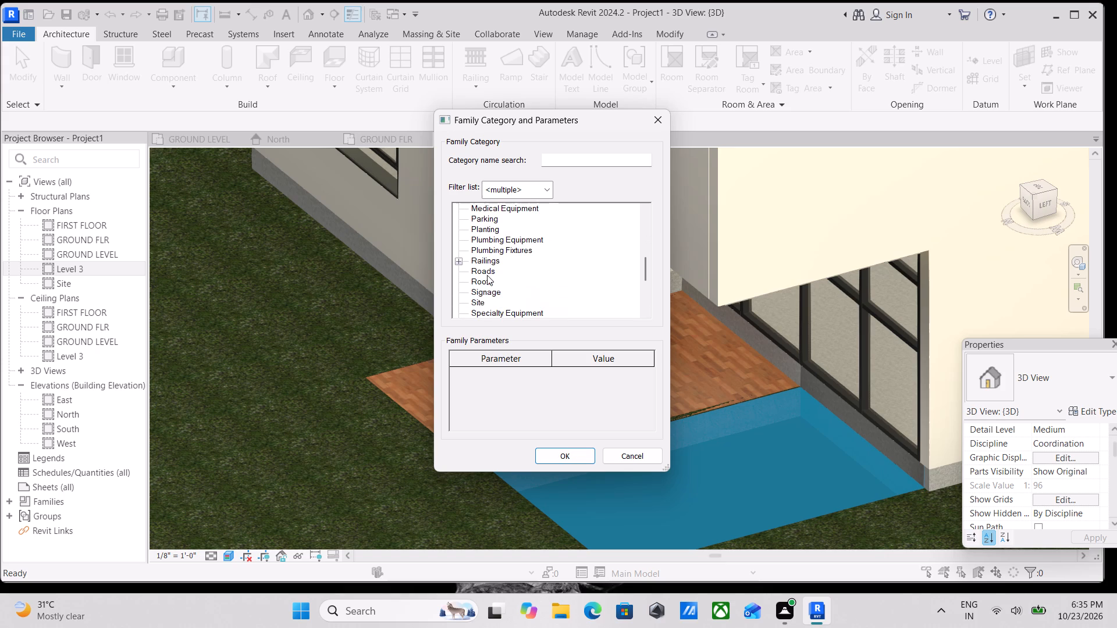
scroll(487, 275, up, 9)
click(500, 226)
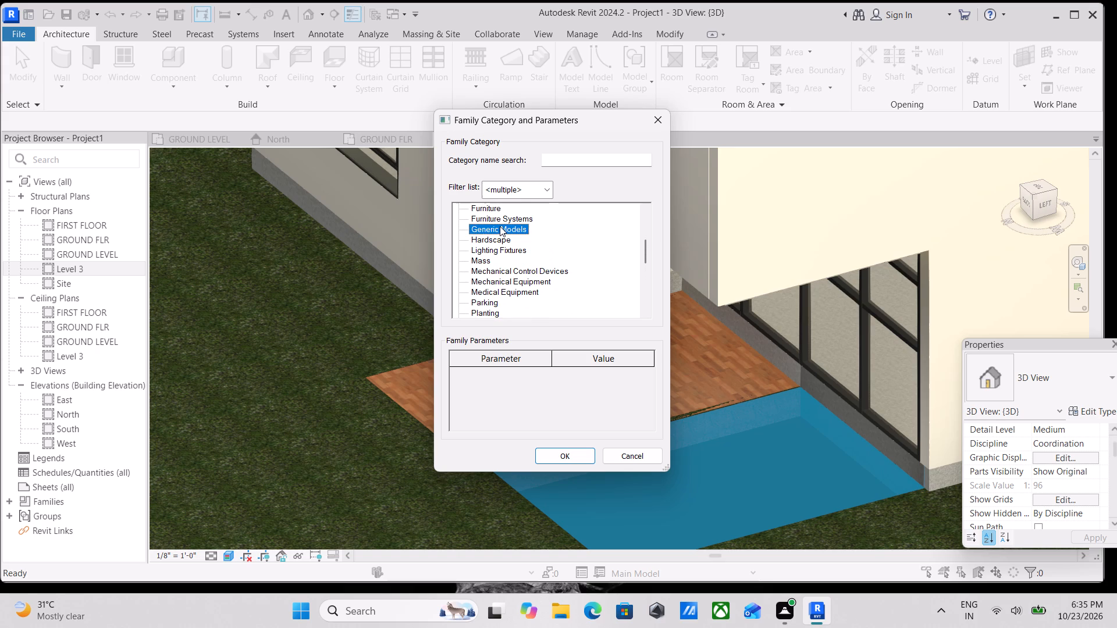
click(565, 459)
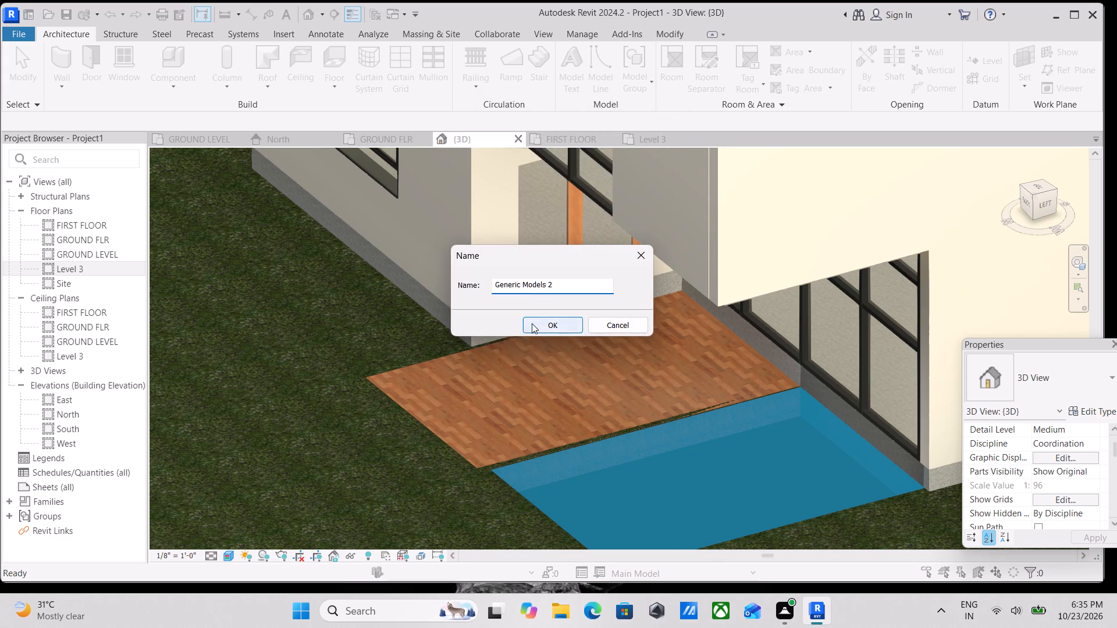
click(532, 323)
Set the work plane by picking the stone plinth face under the tall glazing, beside the rear door and deck.
scroll(493, 374, up, 3)
middle_drag(516, 362, 552, 461)
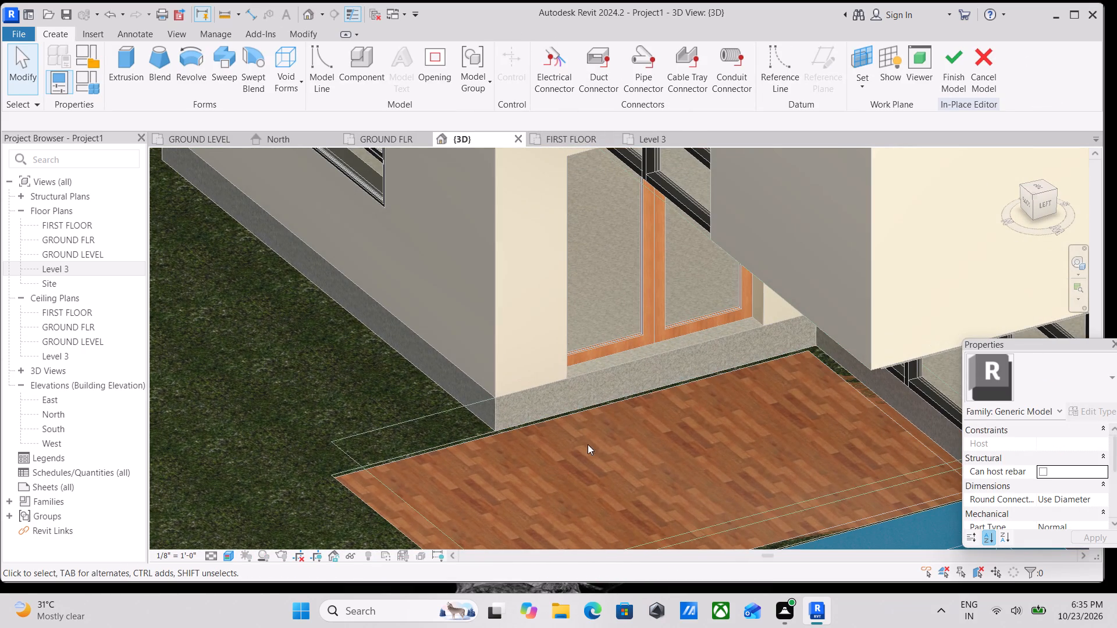
click(1029, 206)
scroll(580, 359, up, 2)
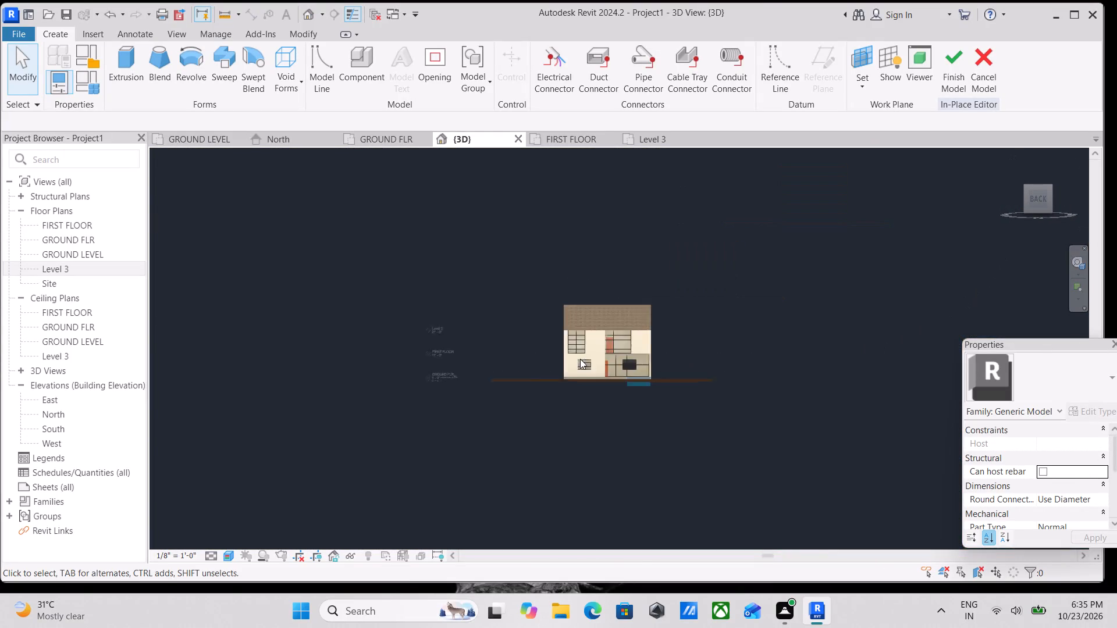
scroll(580, 359, up, 6)
scroll(662, 381, down, 6)
scroll(662, 381, up, 4)
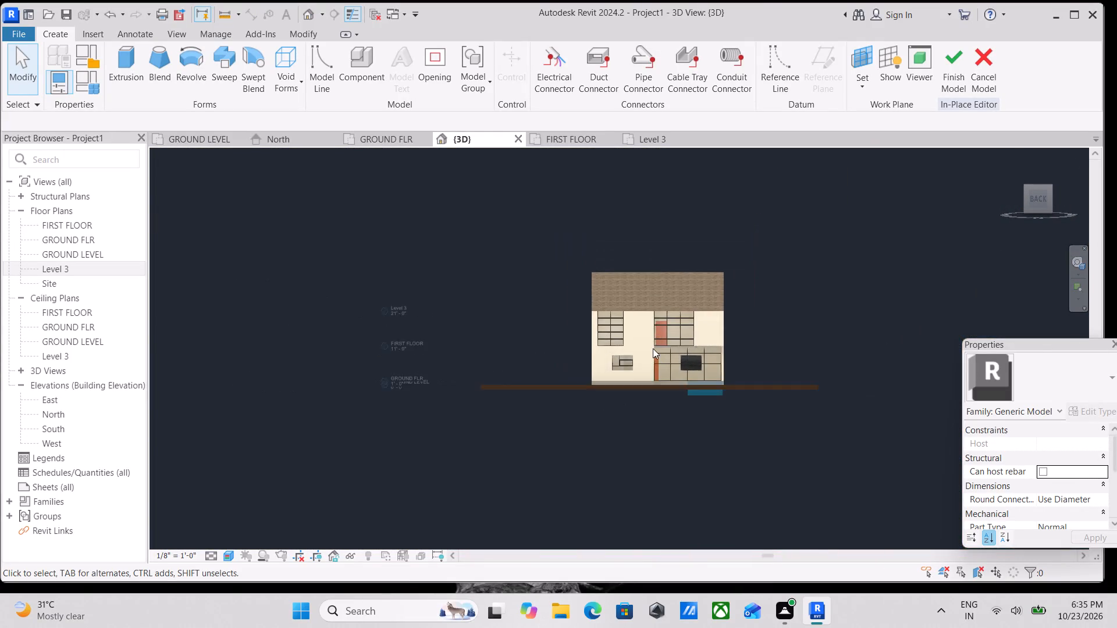
scroll(653, 348, up, 5)
shift+middle_drag(648, 399, 538, 515)
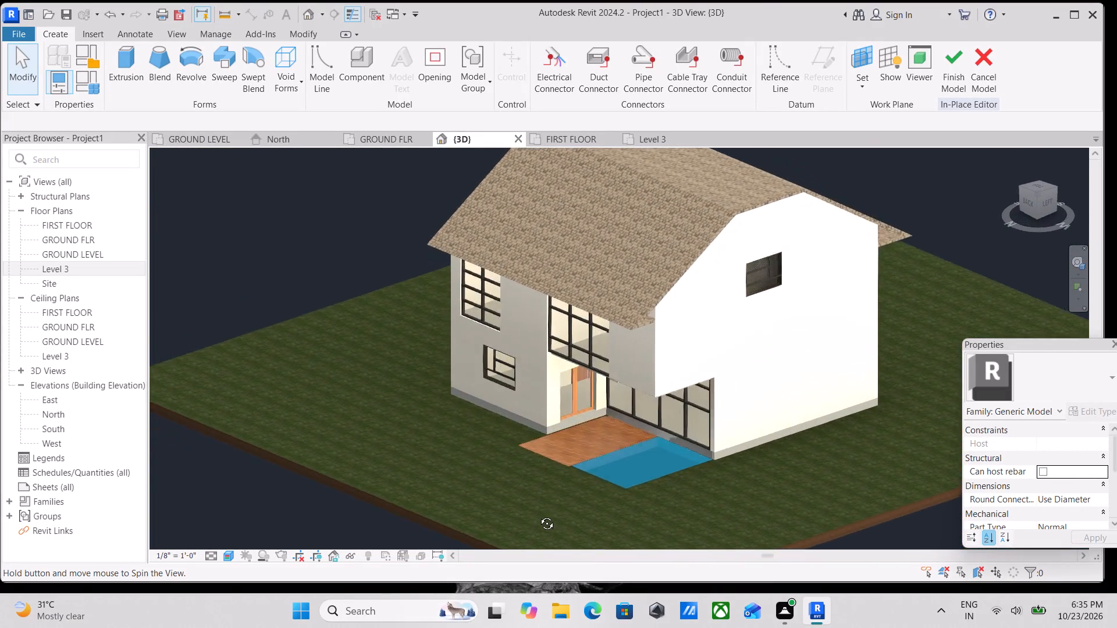
shift+middle_drag(538, 515, 538, 515)
scroll(590, 389, up, 5)
click(866, 87)
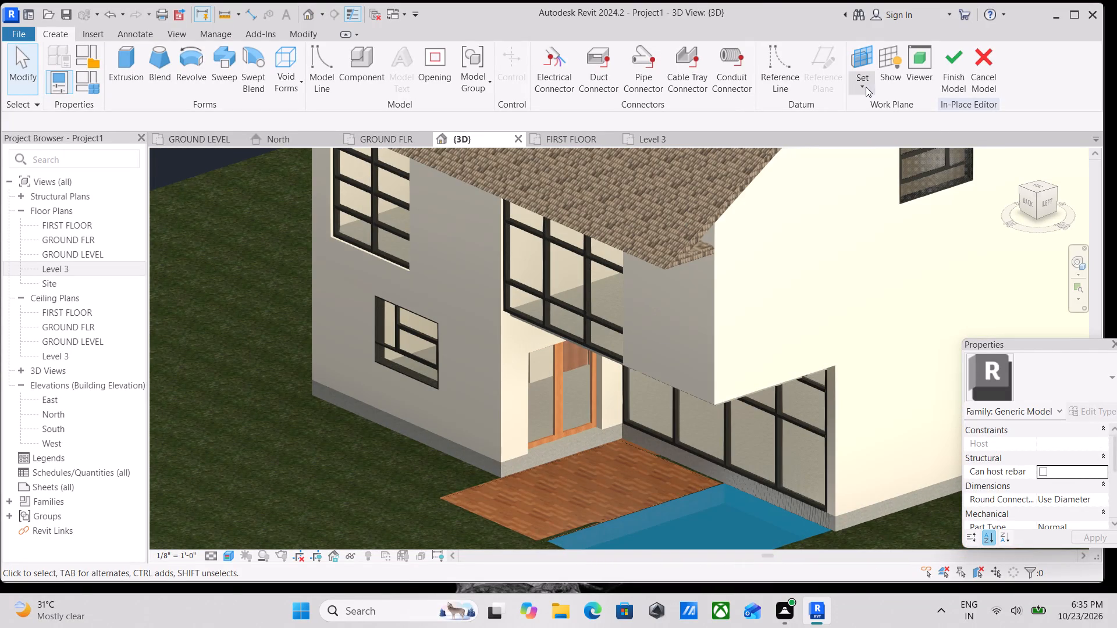
click(877, 141)
scroll(555, 527, up, 2)
scroll(640, 423, up, 2)
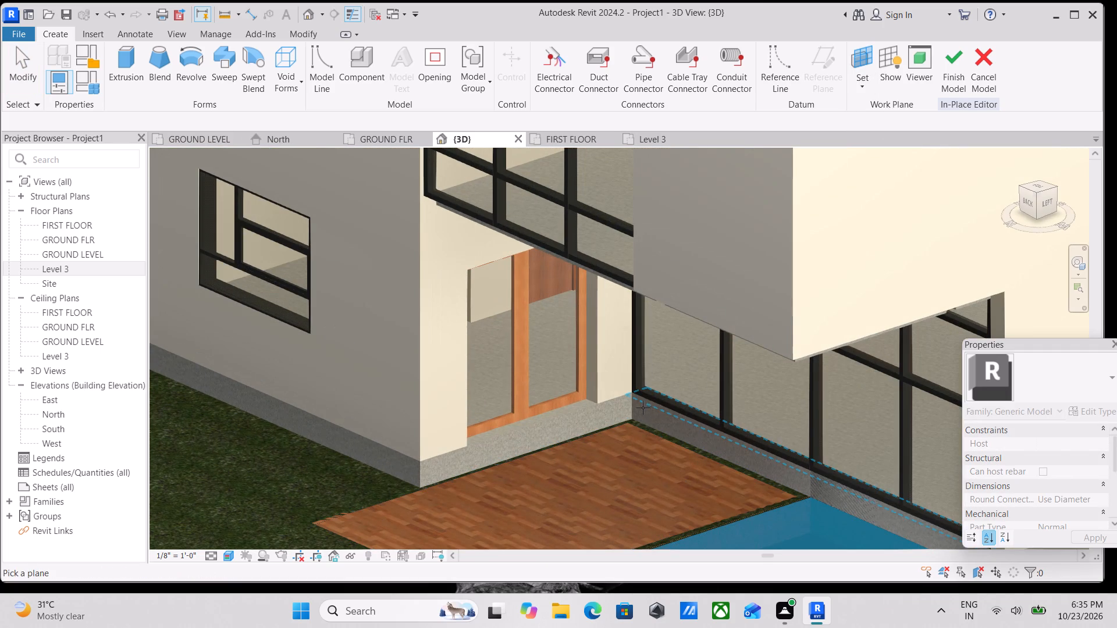
click(638, 406)
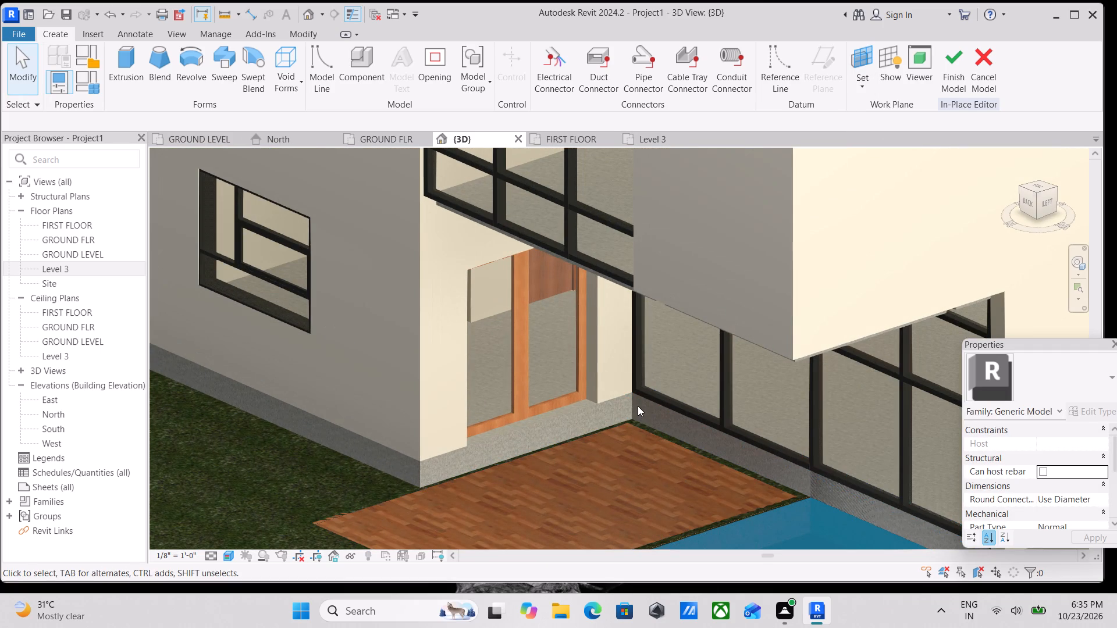
Start an extrusion and sketch steps down from the plinth's top inner corner, with treads about 8 inches and risers about 5 inches.
click(130, 71)
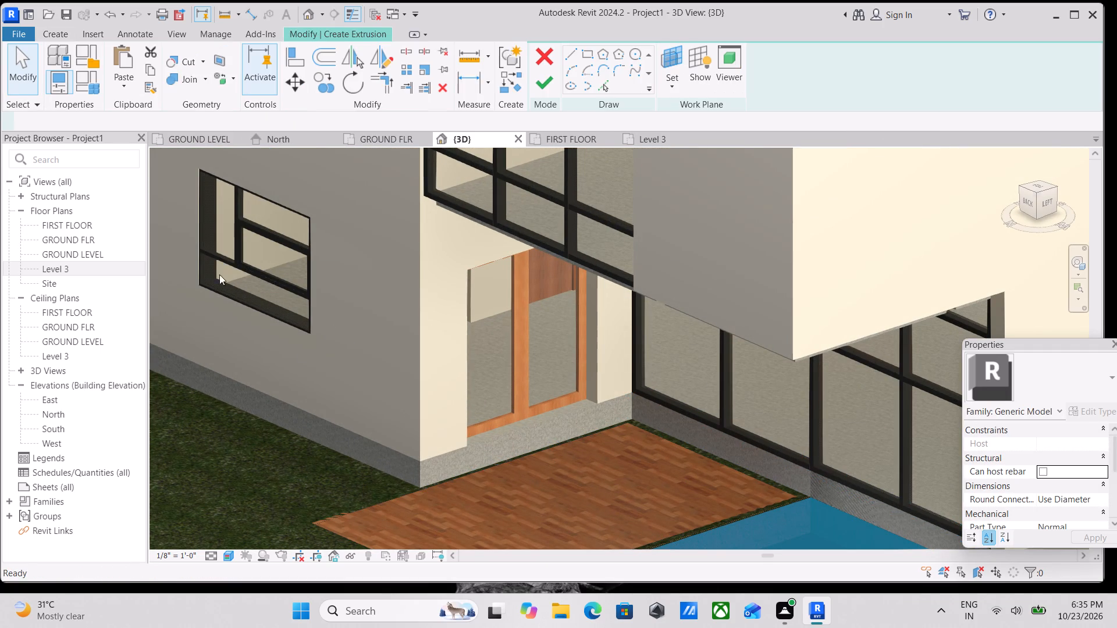
scroll(632, 422, up, 6)
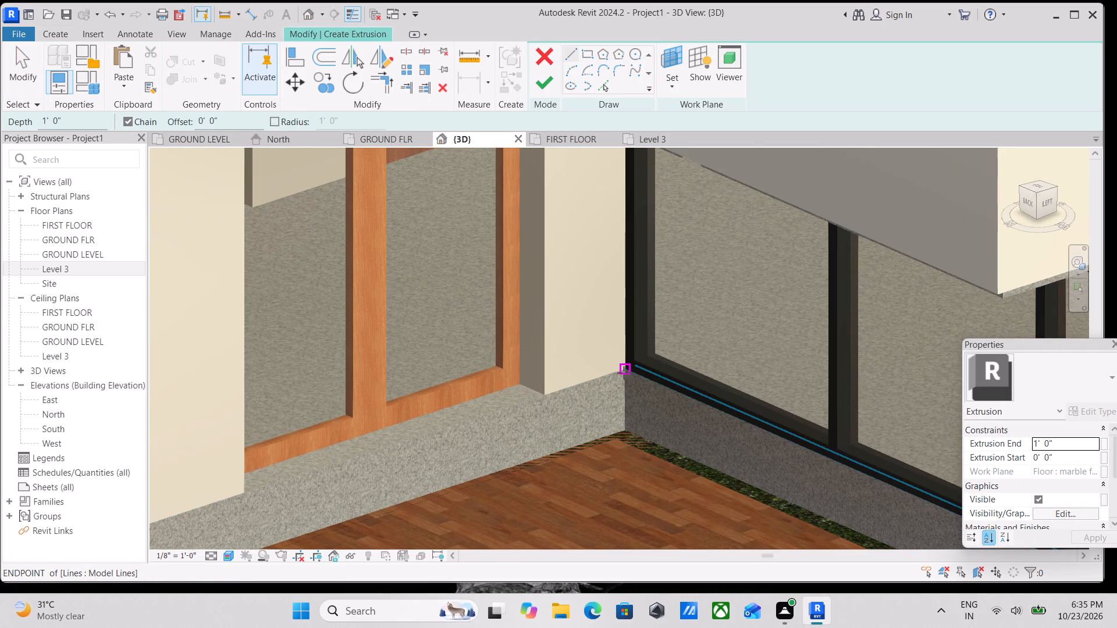
click(624, 373)
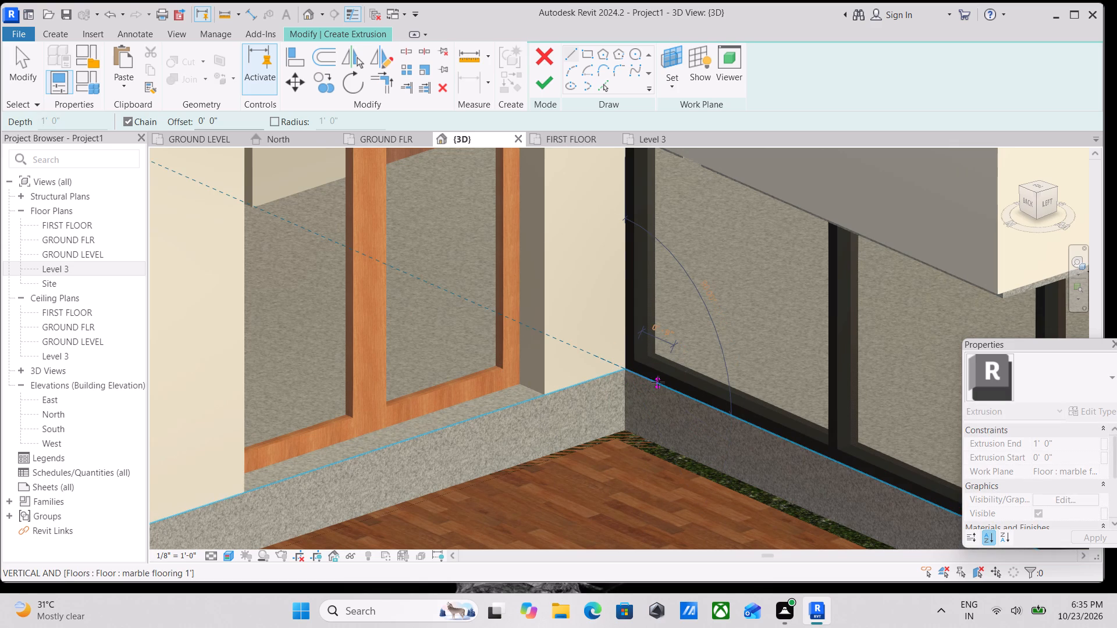
click(658, 382)
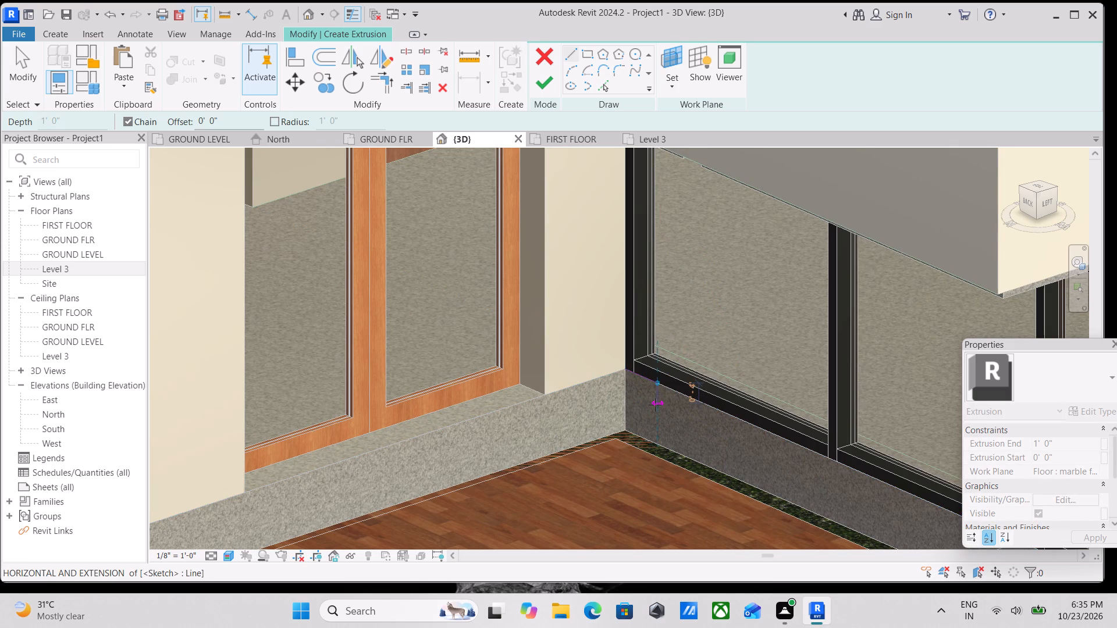
click(655, 409)
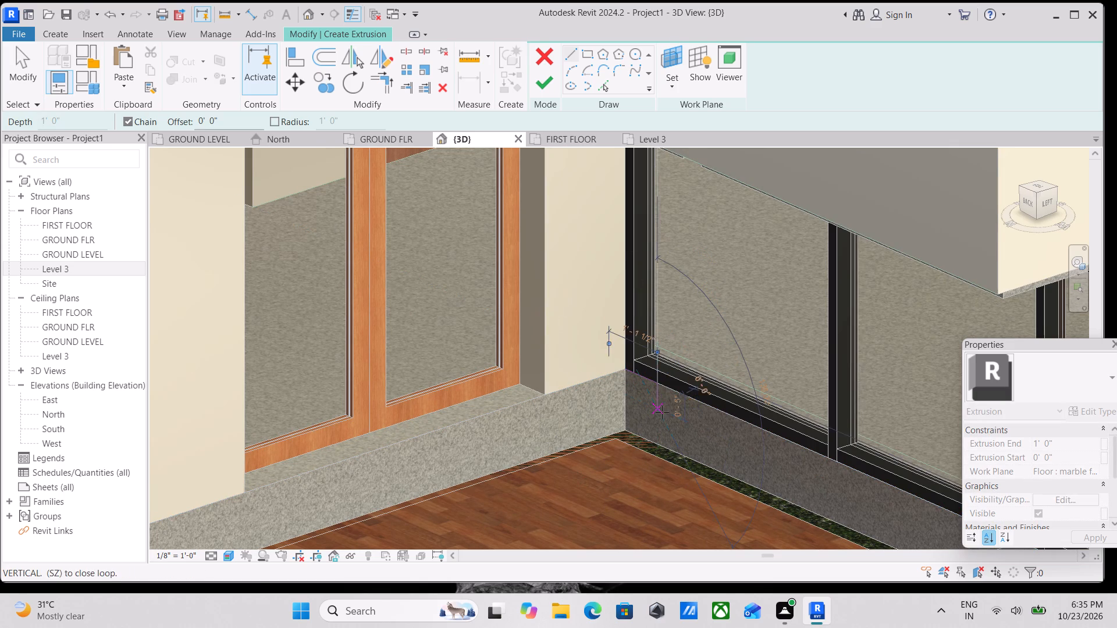
click(692, 423)
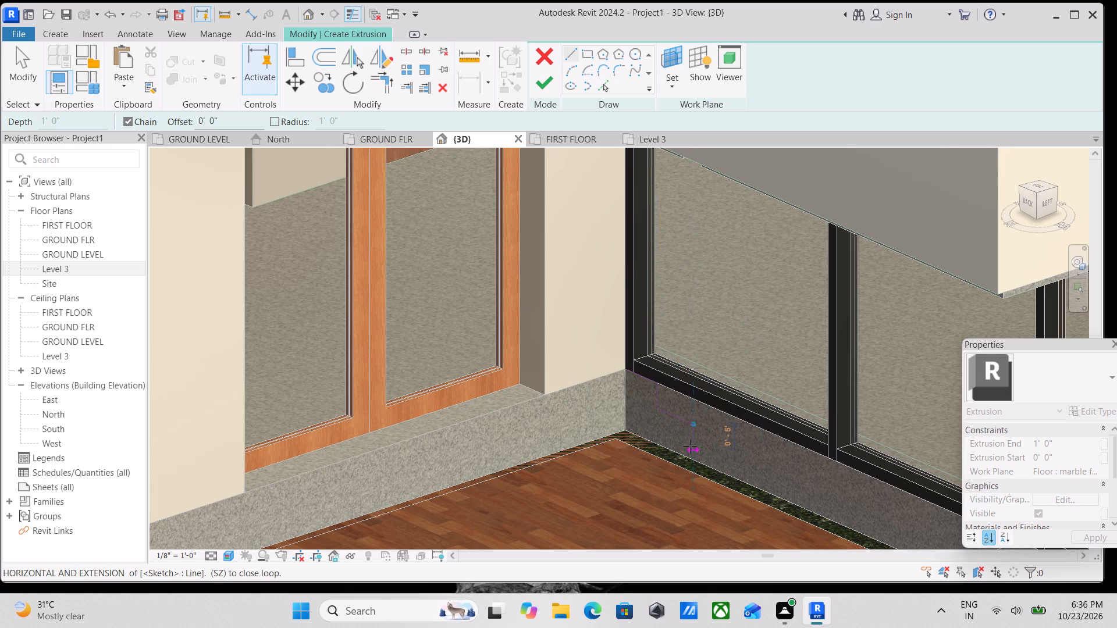
click(690, 447)
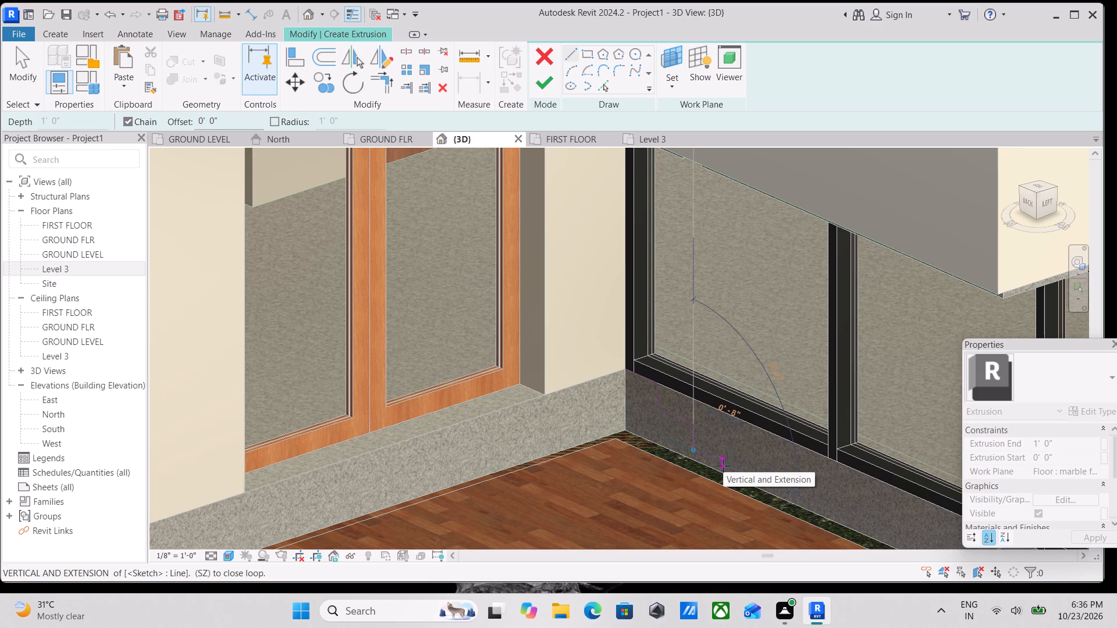
click(723, 466)
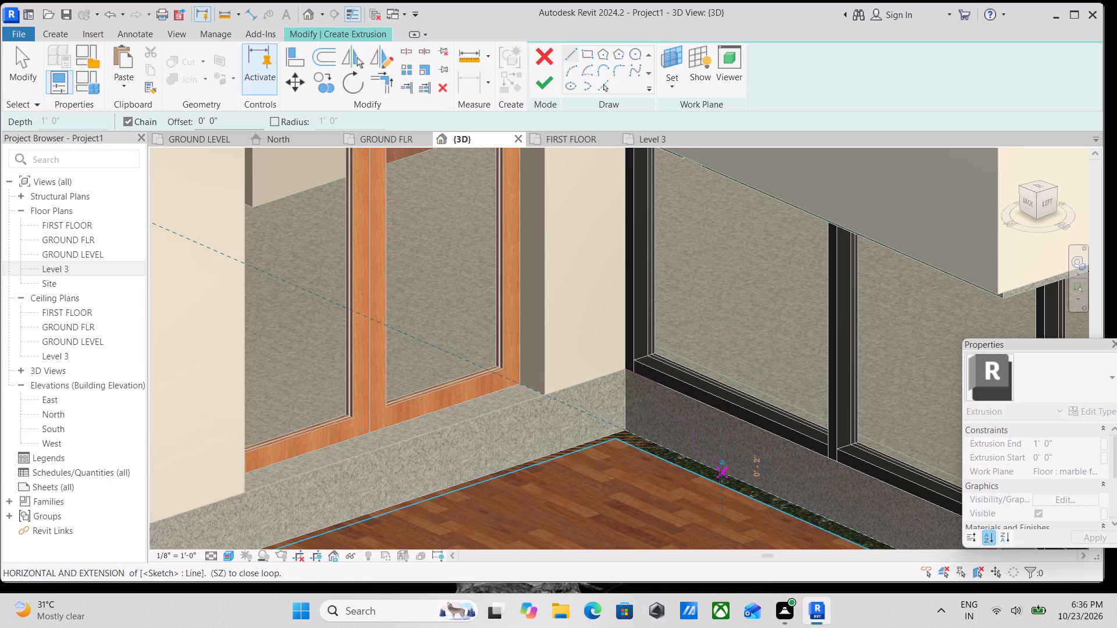
Close the three-step profile along the plinth's bottom edge and inner corner, then finish the 1' deep extrusion and the in-place model.
scroll(720, 476, up, 6)
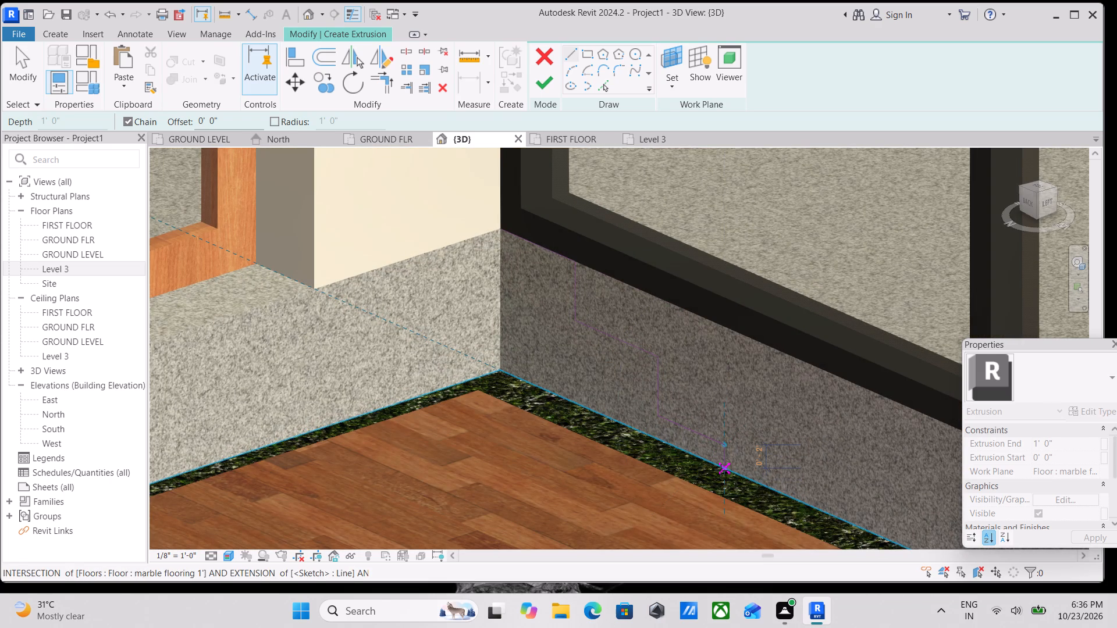
scroll(721, 470, up, 4)
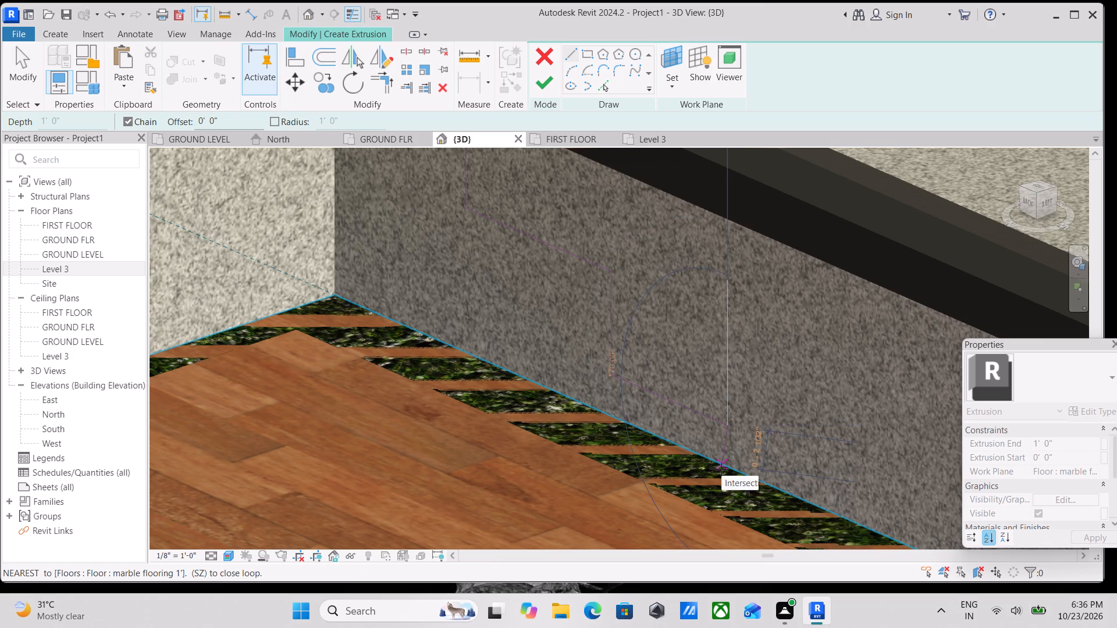
click(727, 467)
scroll(549, 377, down, 2)
middle_drag(549, 377, 725, 408)
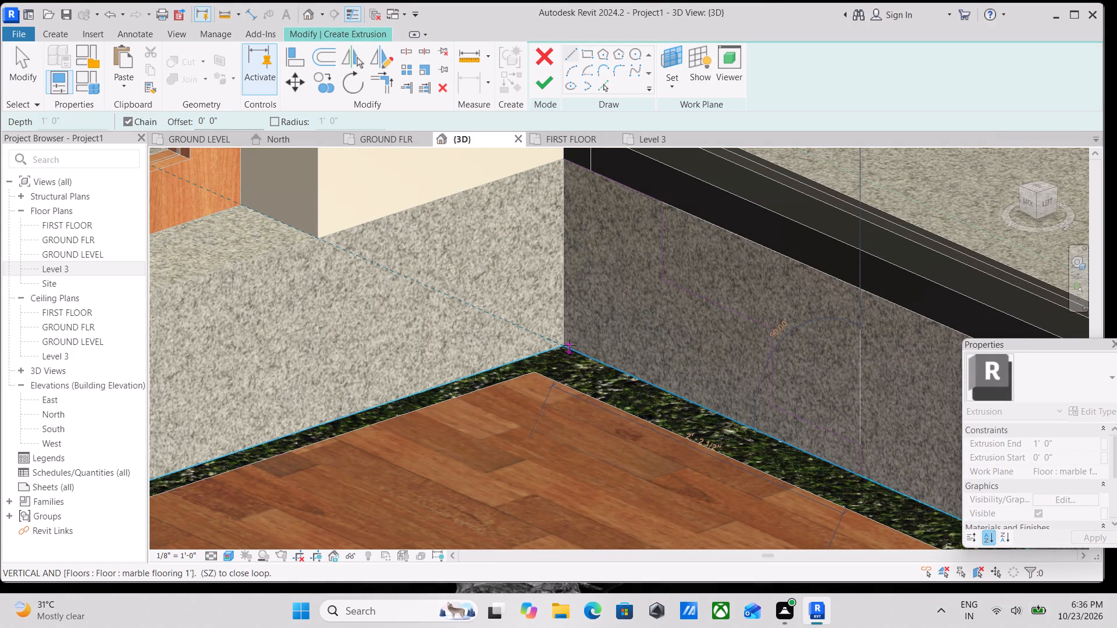
click(565, 345)
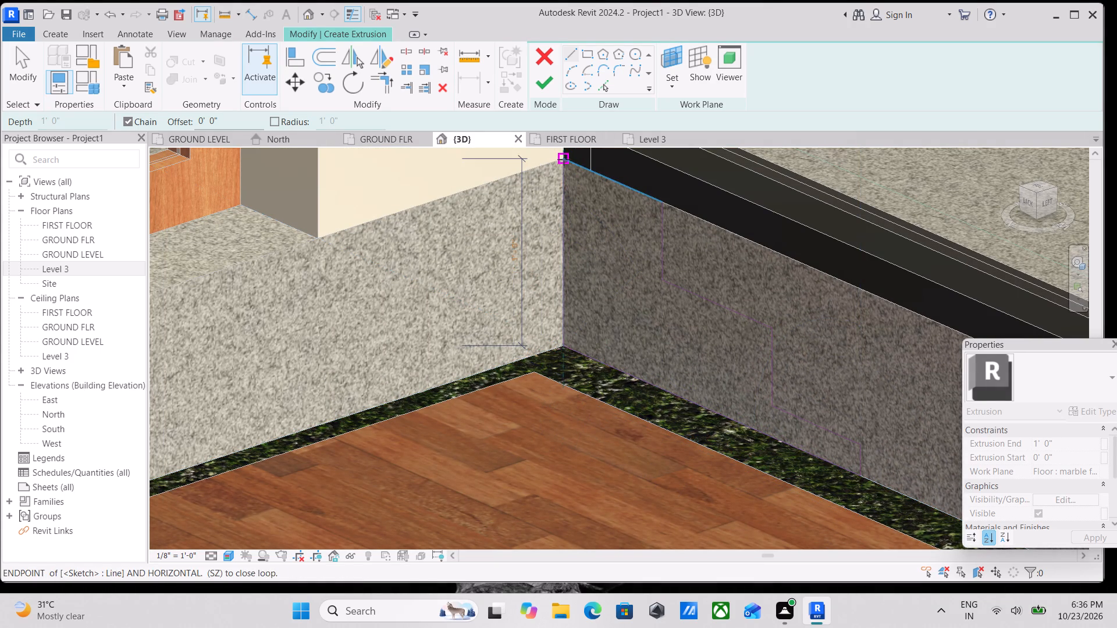
click(564, 158)
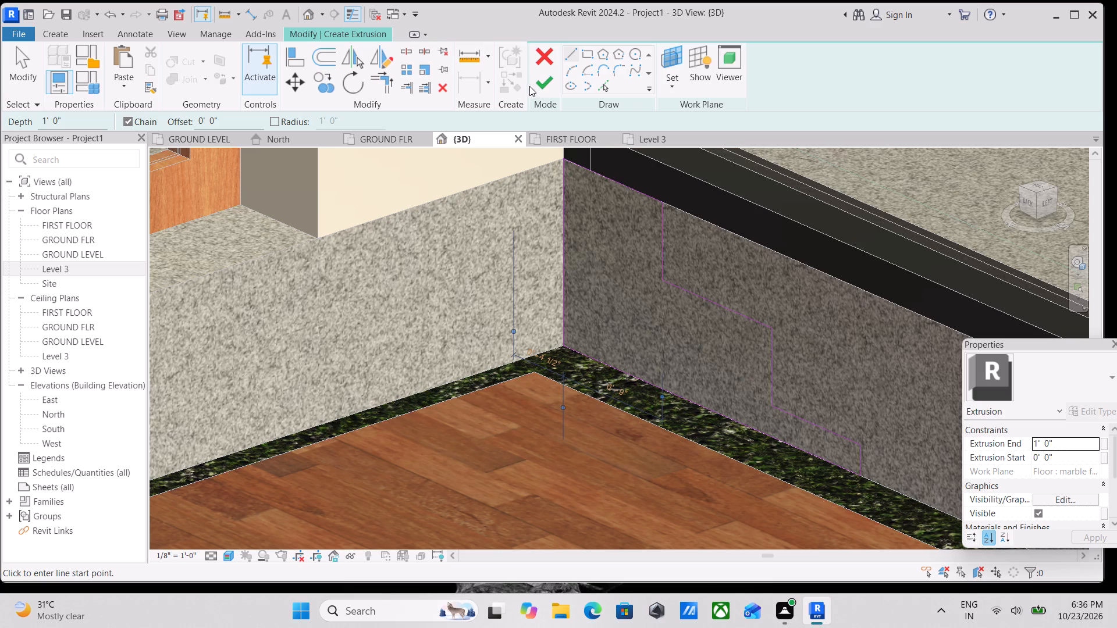
click(539, 82)
scroll(621, 284, down, 7)
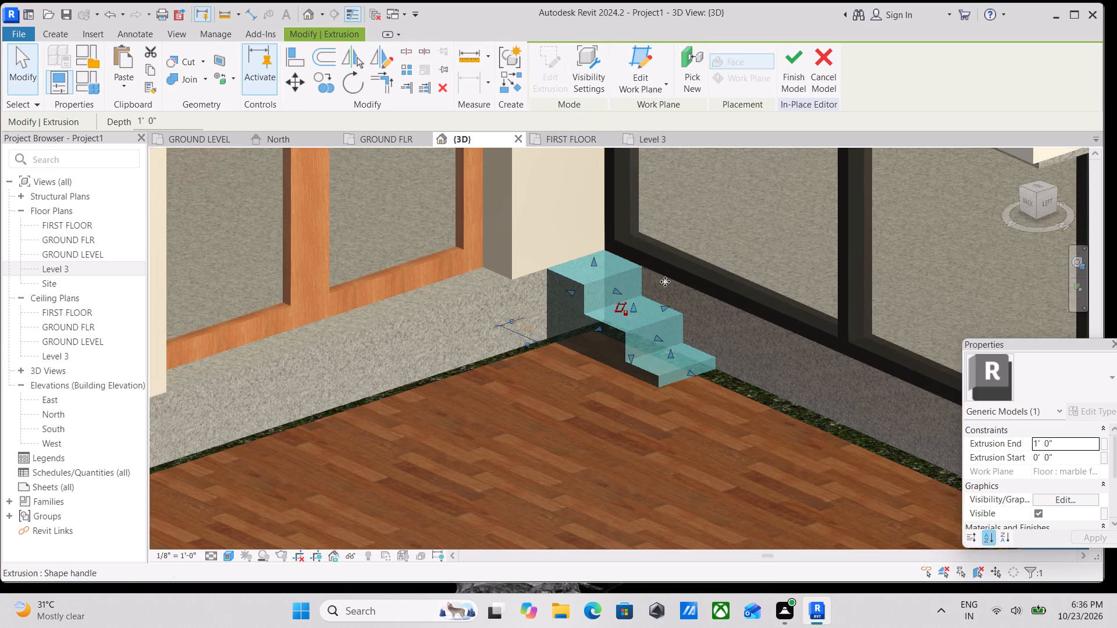
click(792, 55)
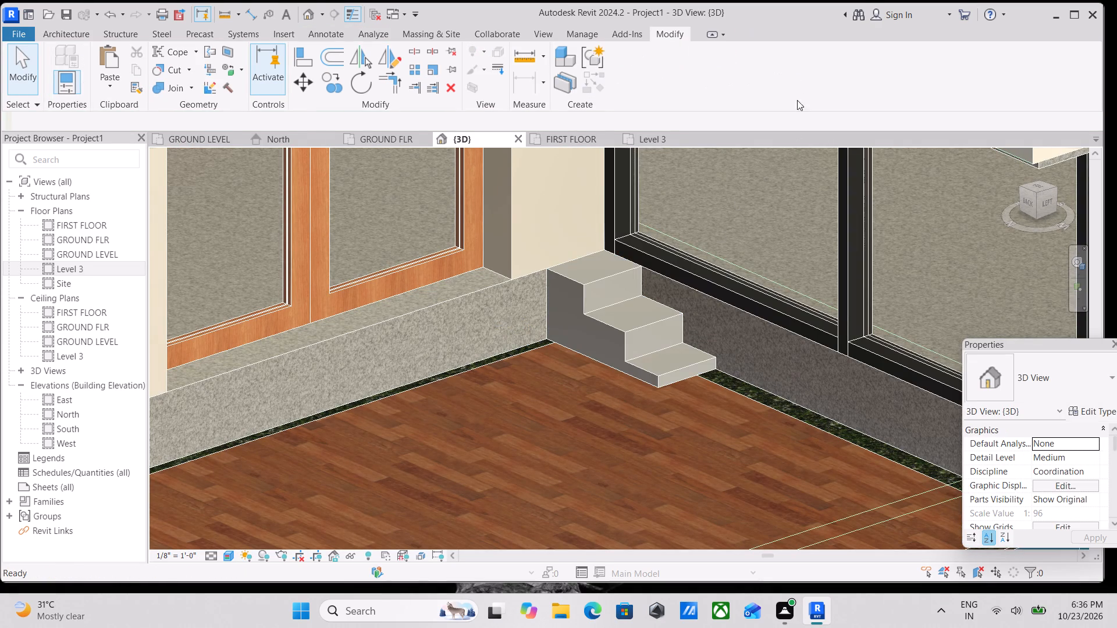
Edit the rear steps in place, change the extrusion's material to Clad - White, and finish the model.
click(629, 332)
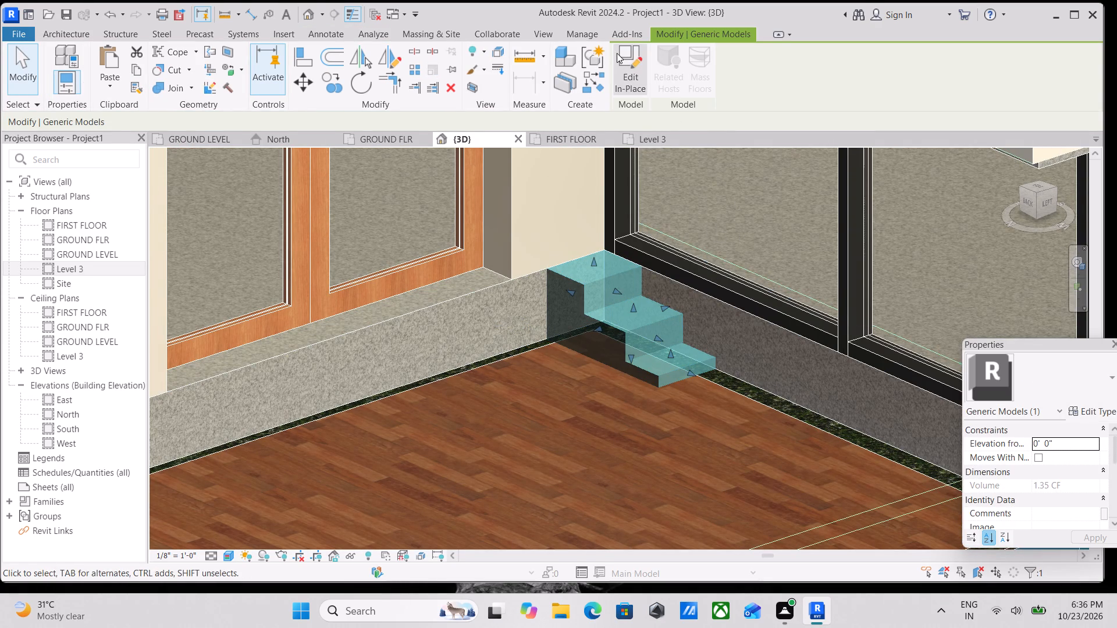
click(627, 60)
scroll(966, 440, down, 2)
scroll(1040, 488, down, 1)
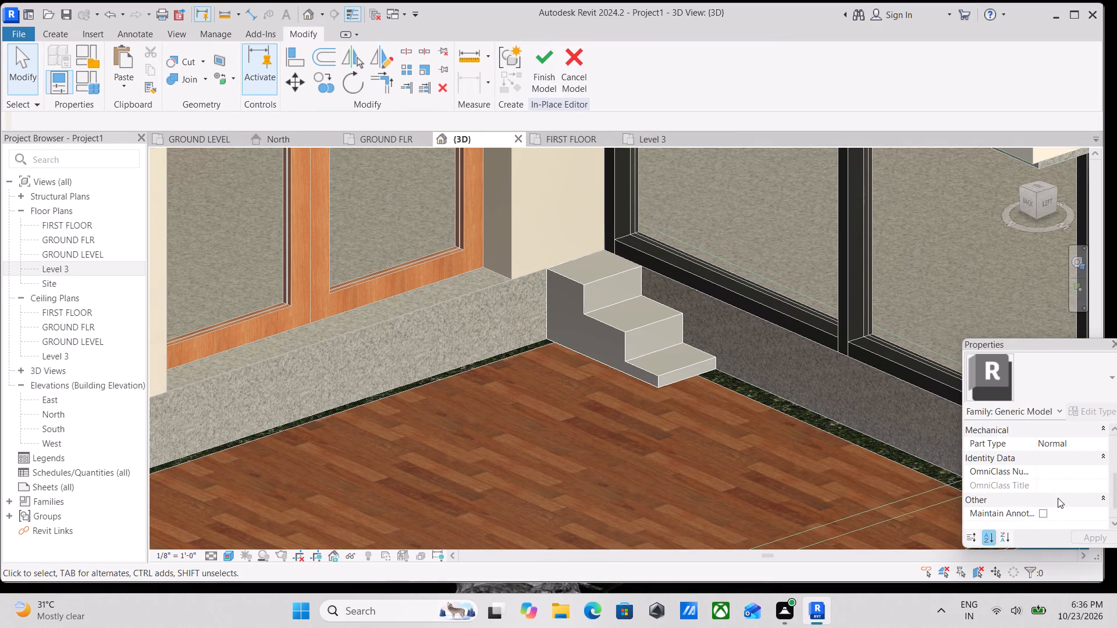
scroll(1058, 498, down, 6)
scroll(1061, 491, up, 13)
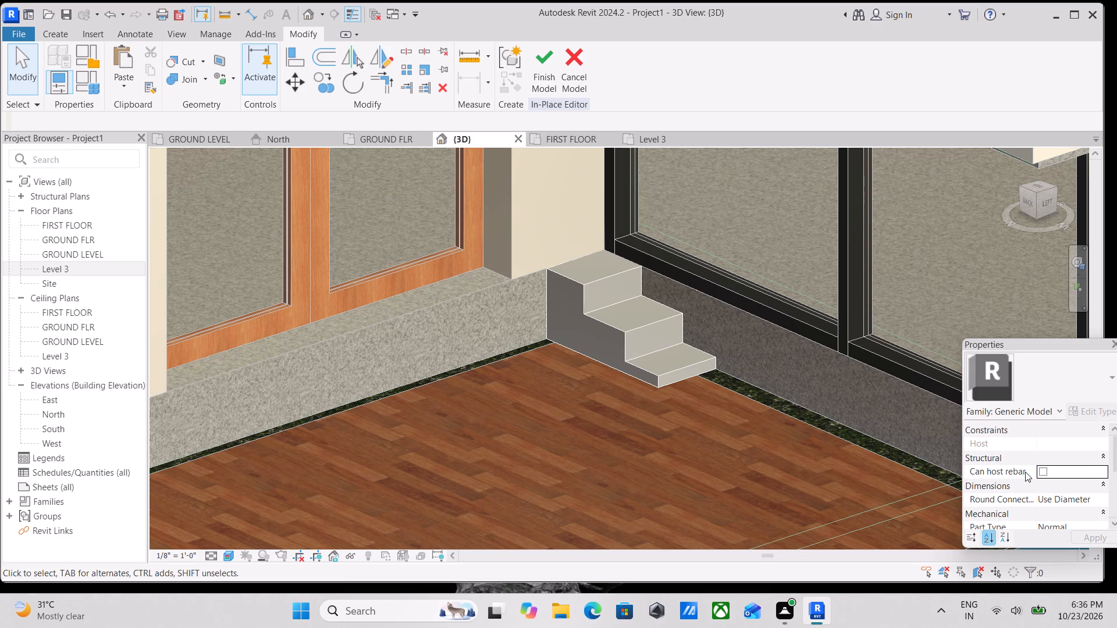
scroll(1025, 472, up, 1)
scroll(1086, 493, down, 3)
click(628, 326)
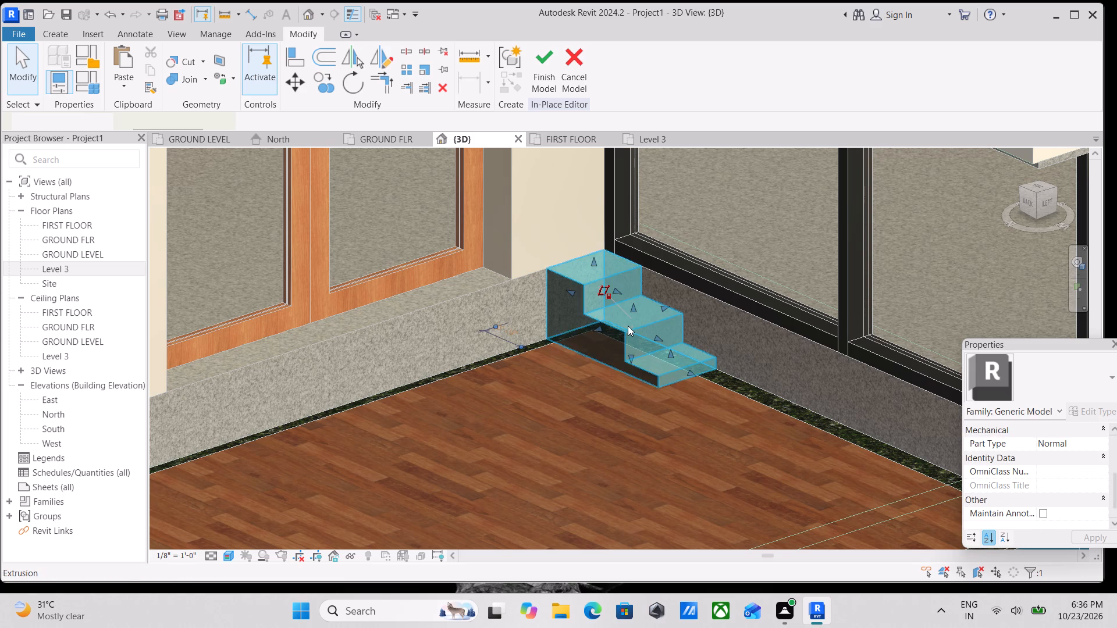
scroll(1060, 448, down, 3)
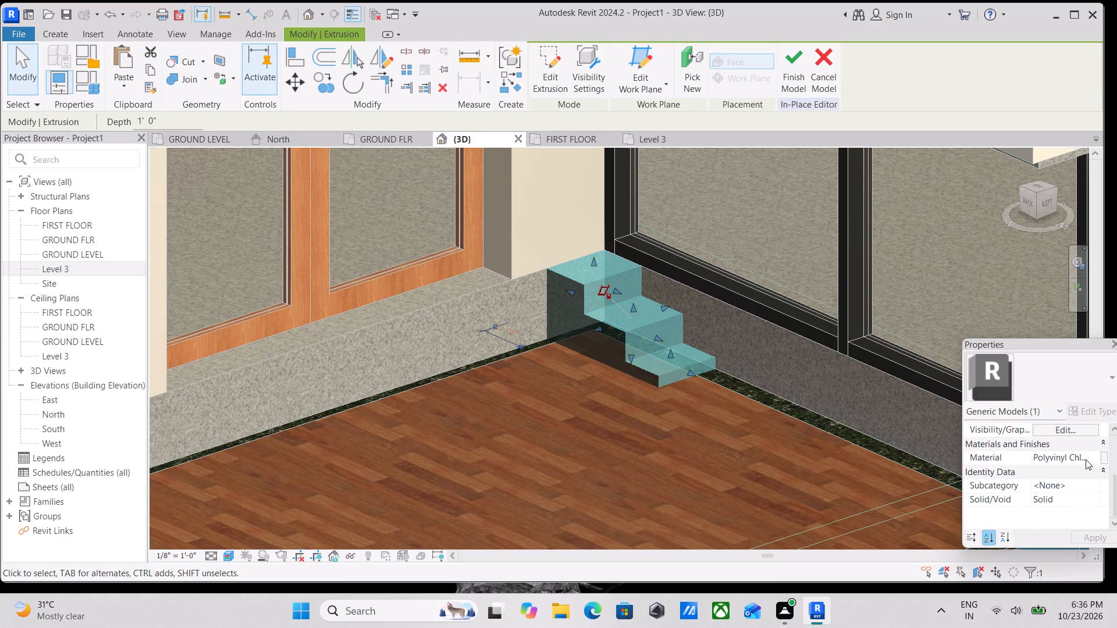
click(1090, 457)
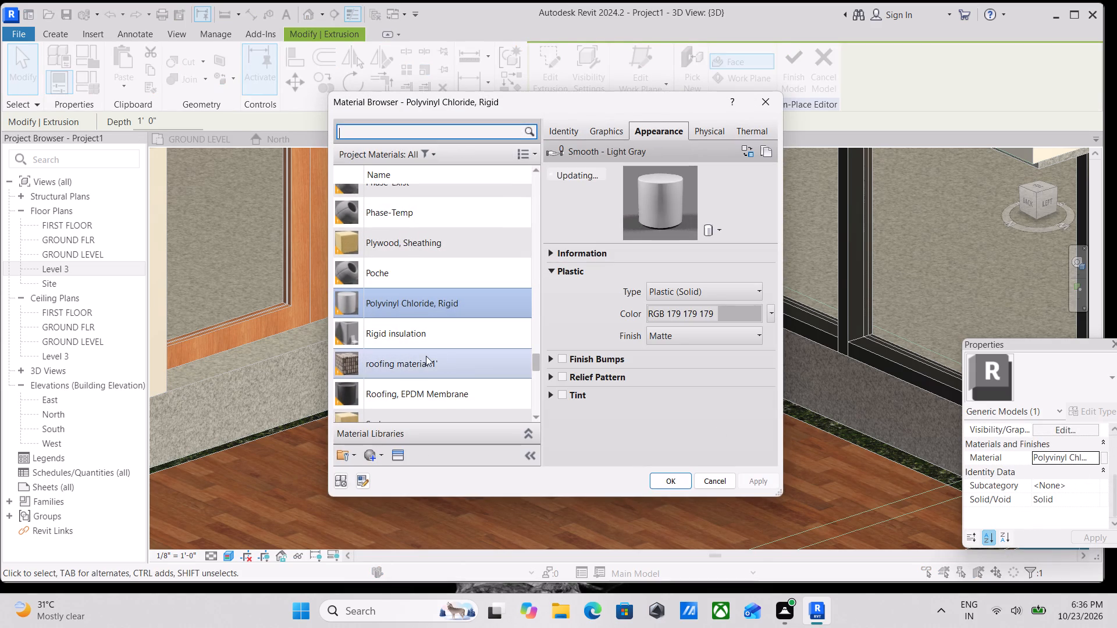
scroll(434, 351, down, 2)
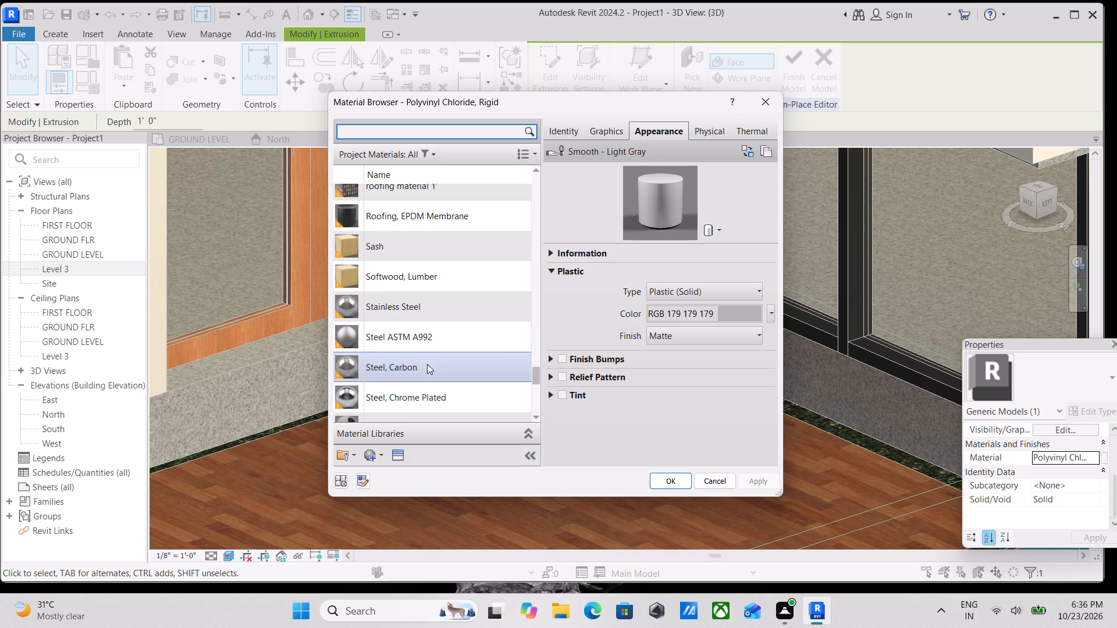
scroll(426, 365, up, 3)
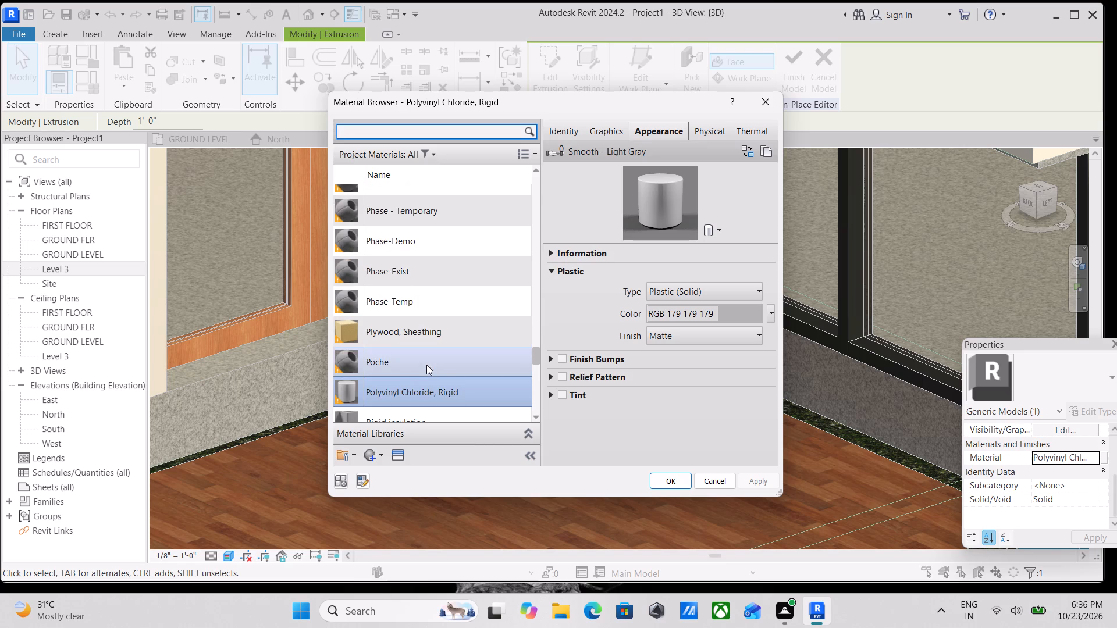
scroll(426, 365, down, 1)
click(435, 134)
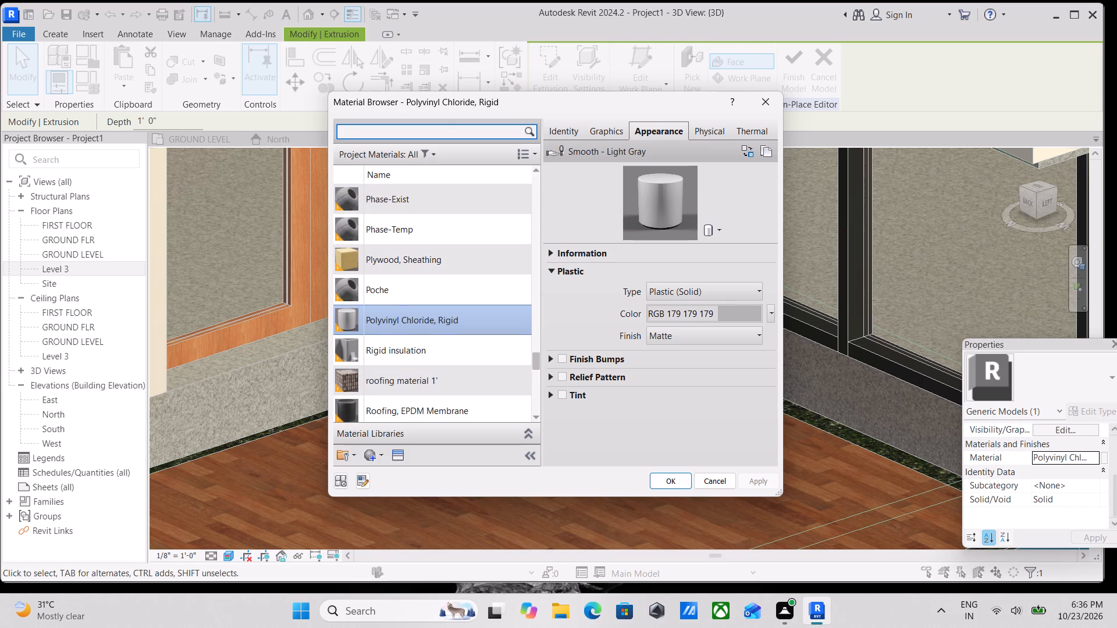
text(cla)
key(d)
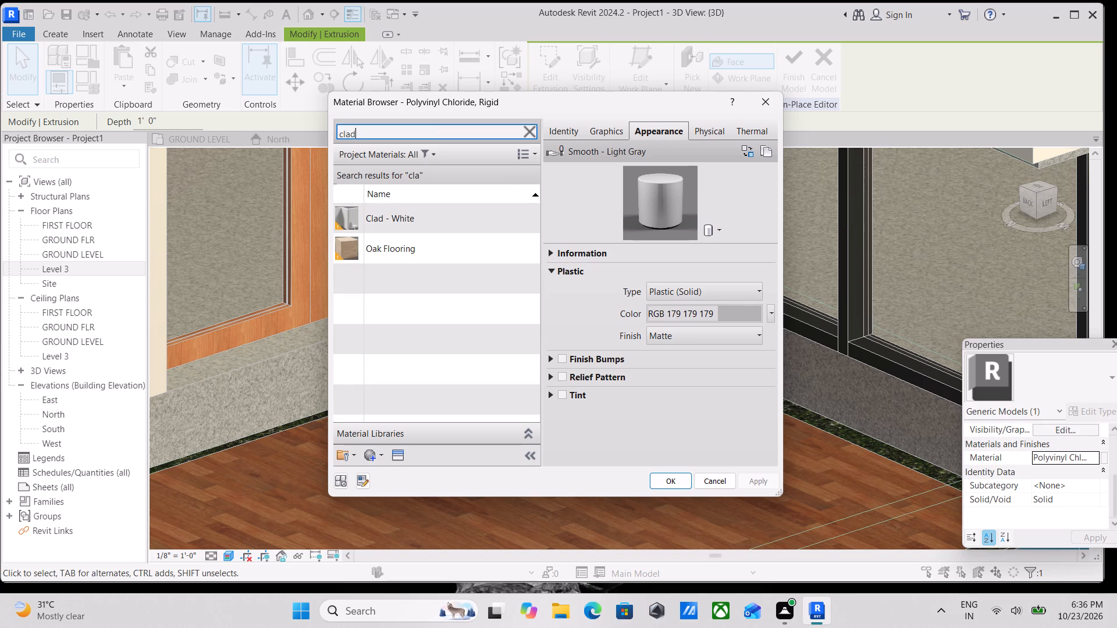
click(405, 216)
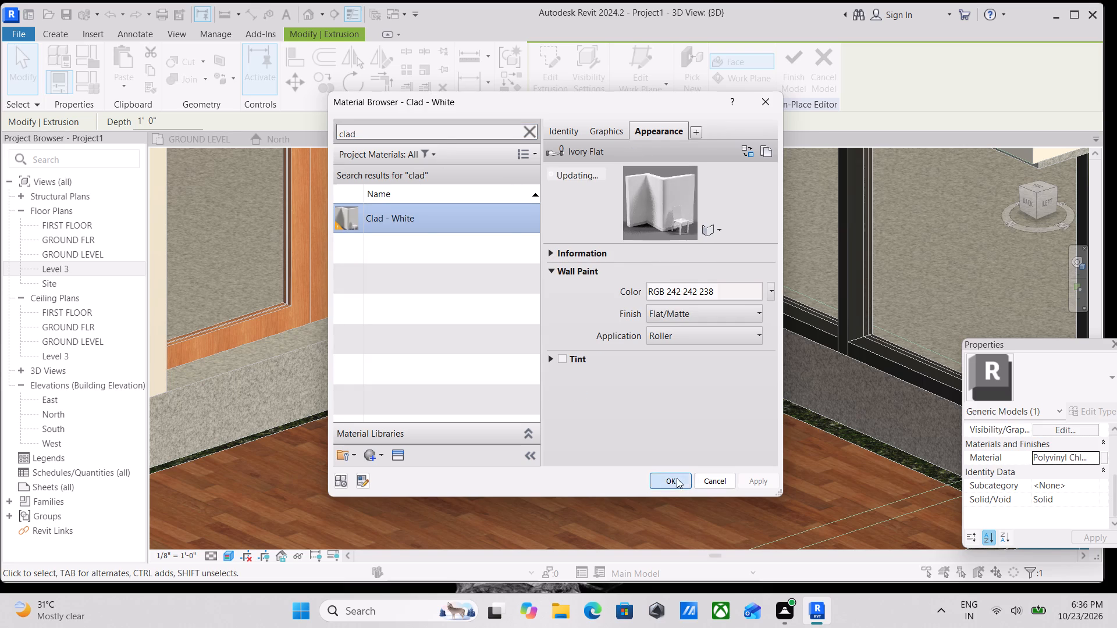
click(677, 478)
click(788, 83)
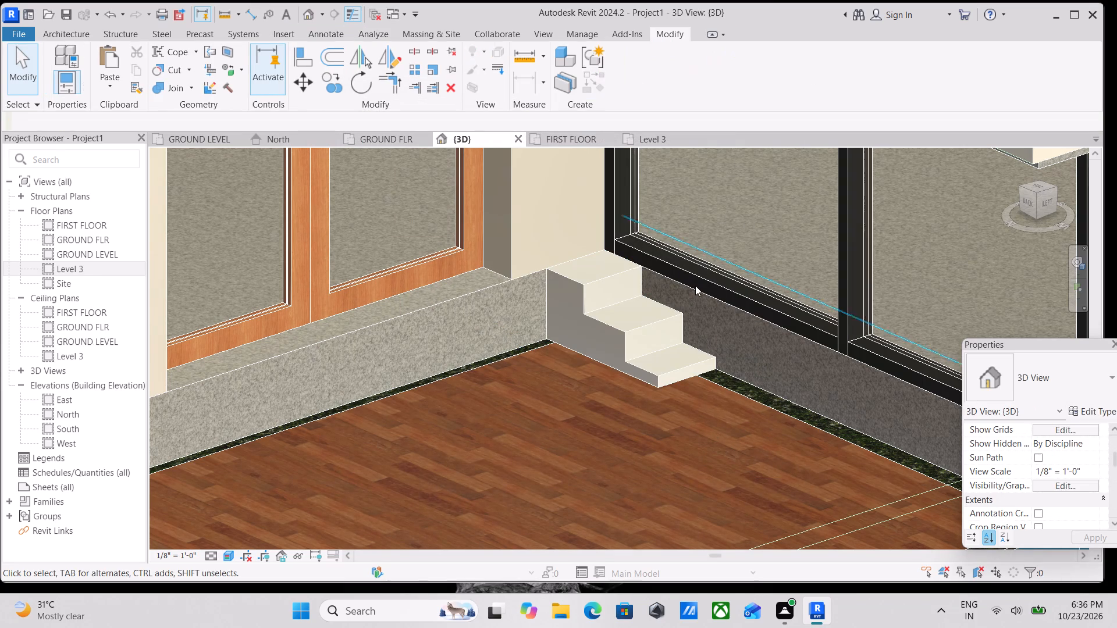
Stretch the white rear steps along the stone plinth below the wooden door, out to the outer wall corner at the deck's far end.
click(615, 333)
scroll(615, 333, down, 4)
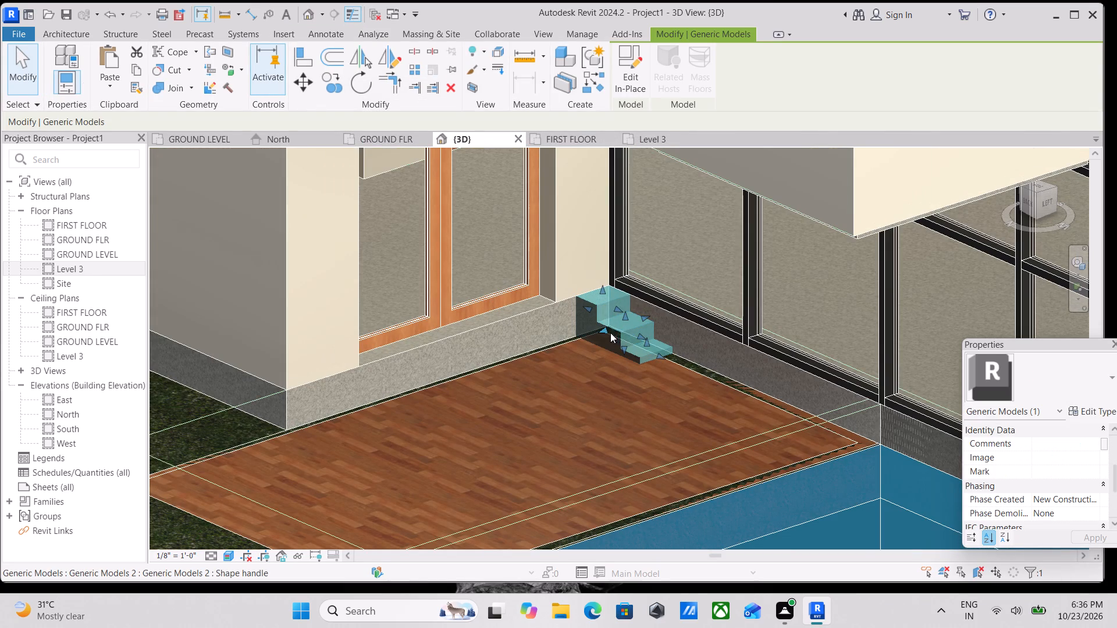
drag(599, 330, 425, 382)
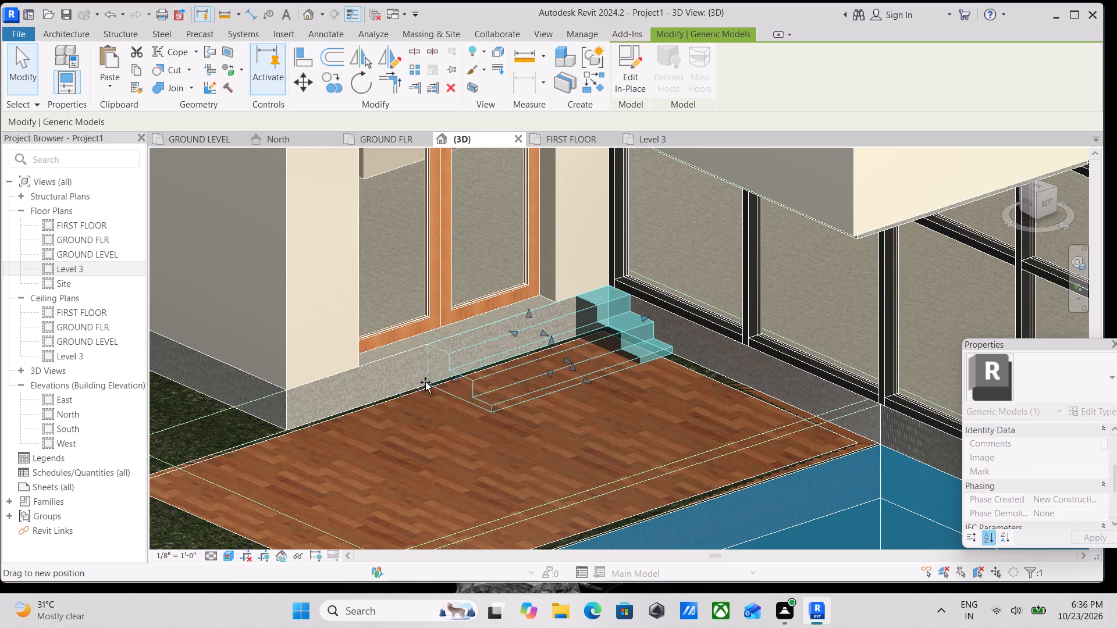
drag(425, 382, 337, 398)
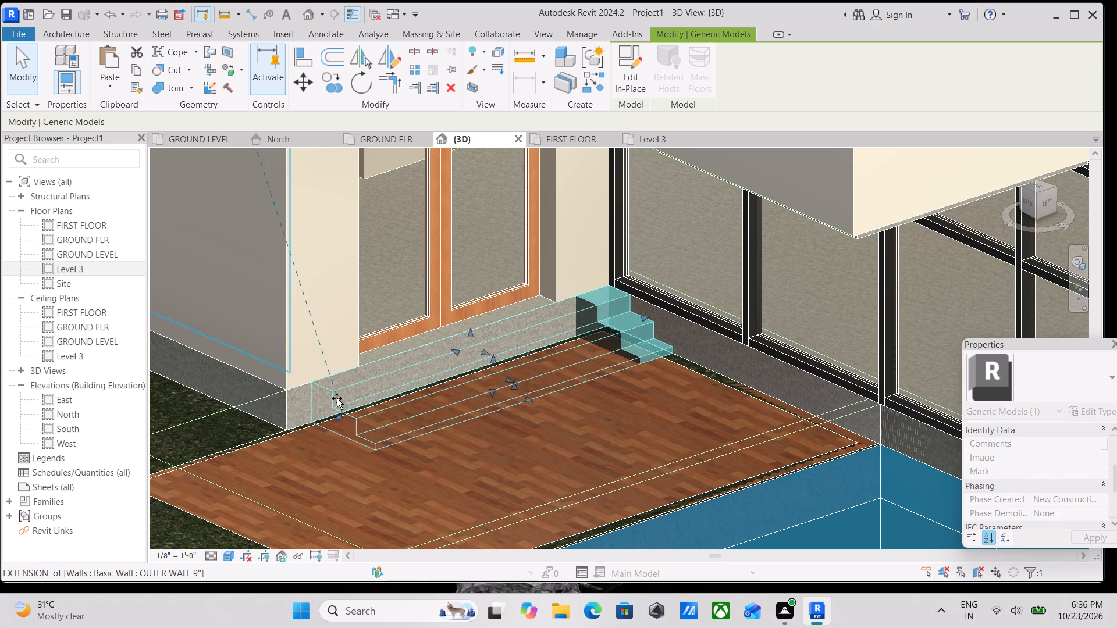
drag(337, 398, 314, 408)
scroll(365, 395, down, 5)
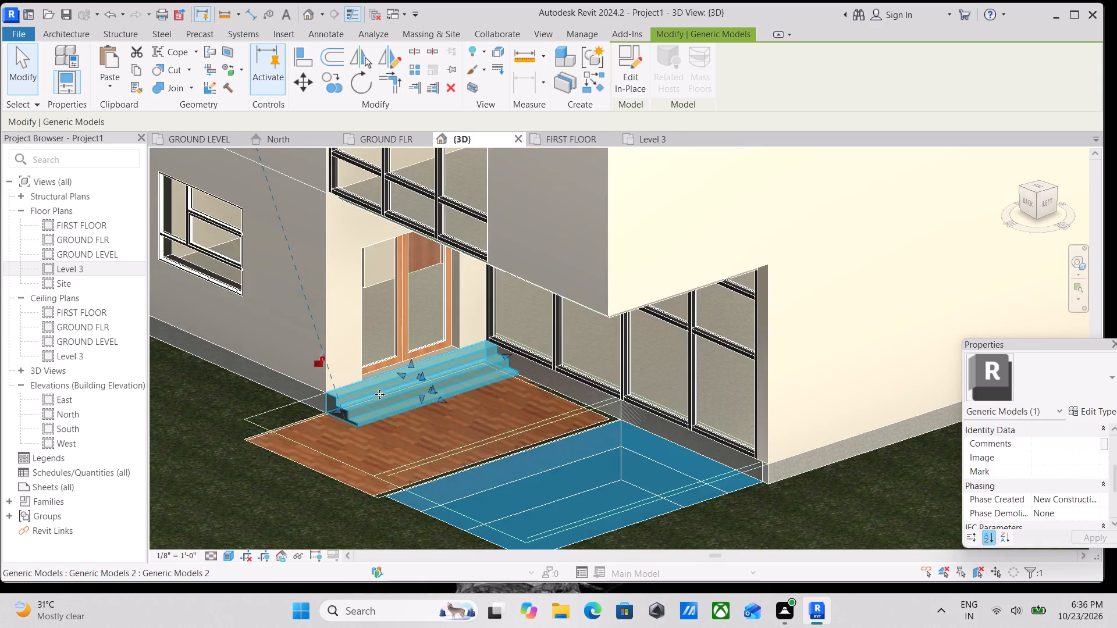
key(Escape)
Examine the whole house from all sides, including the rear deck and pool, the gable windows, and the front entrance steps.
scroll(389, 390, down, 6)
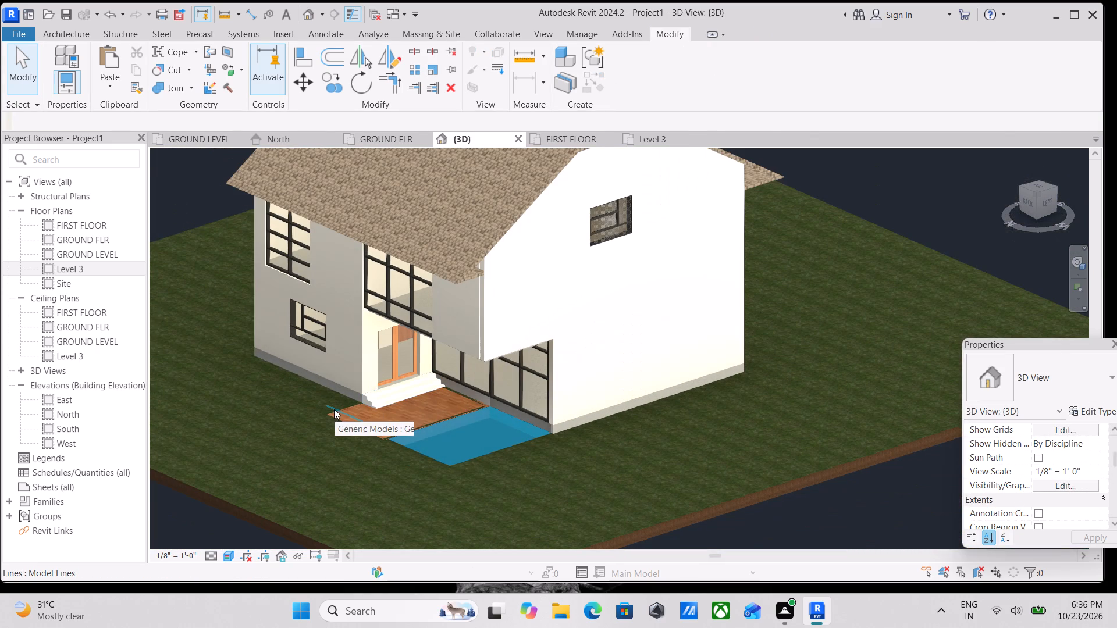
middle_drag(334, 409, 450, 461)
shift+middle_drag(463, 462, 421, 380)
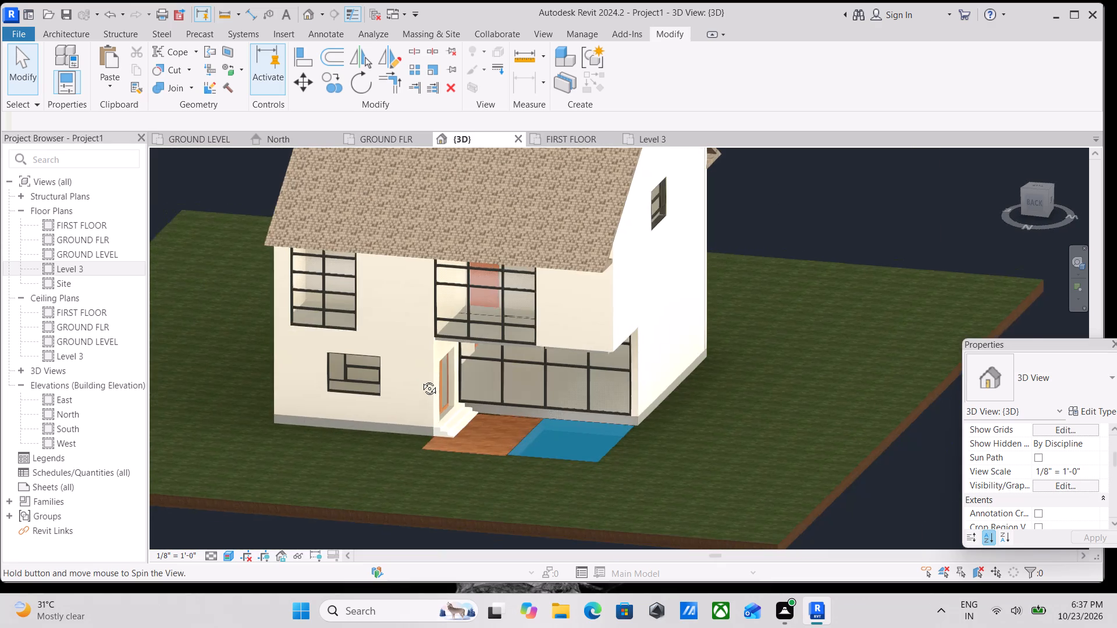
shift+middle_drag(421, 380, 407, 386)
scroll(523, 394, down, 3)
shift+middle_drag(632, 395, 613, 432)
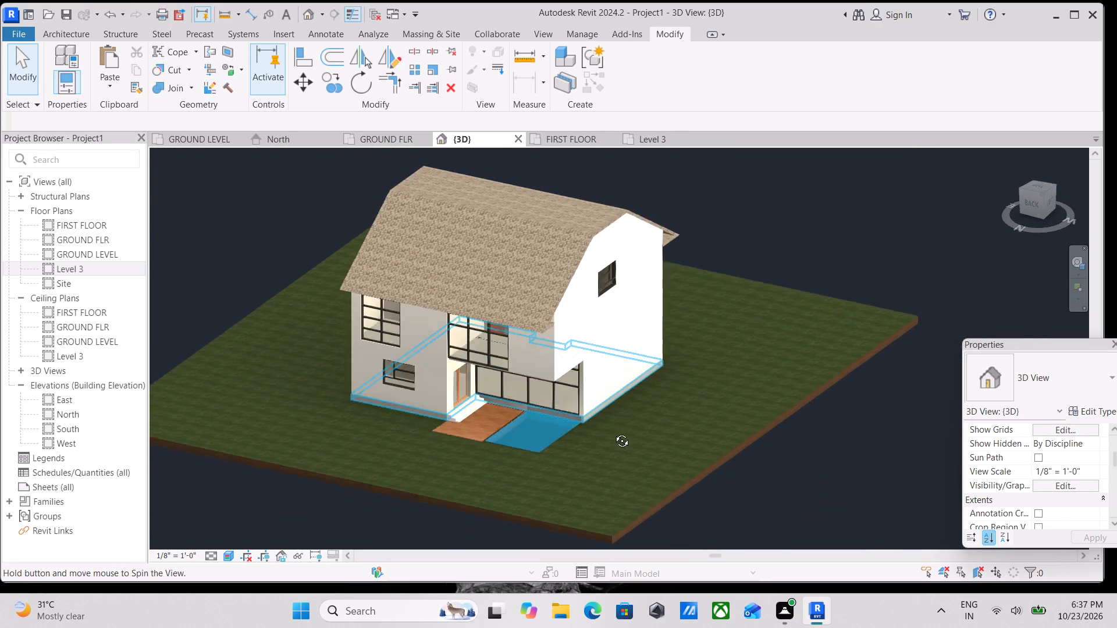
shift+middle_drag(613, 432, 345, 450)
shift+middle_drag(670, 395, 501, 331)
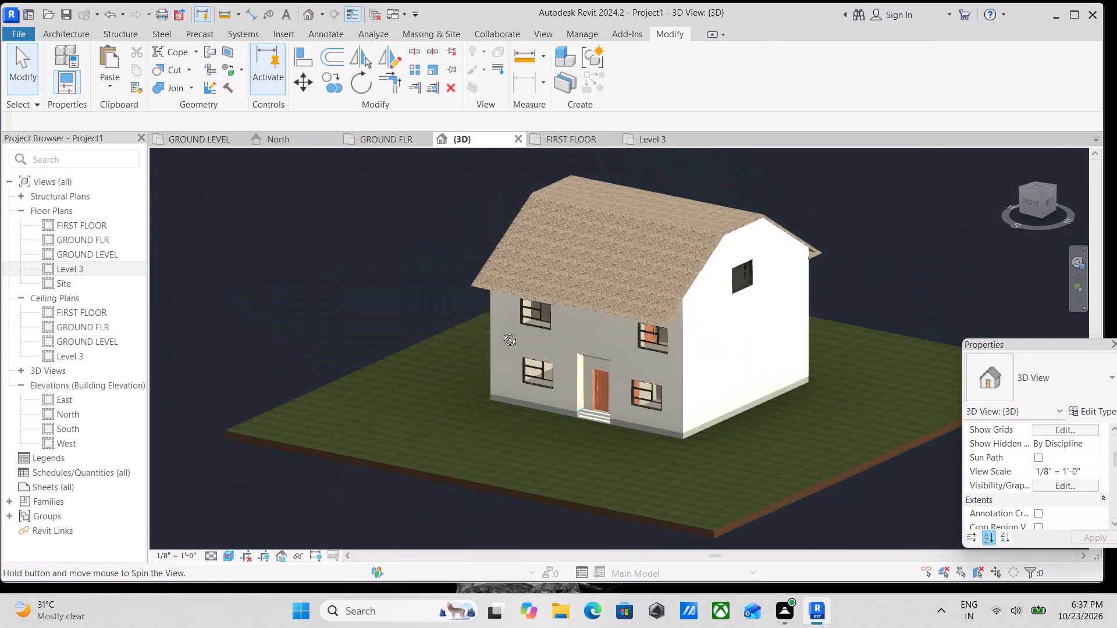
shift+middle_drag(501, 331, 366, 344)
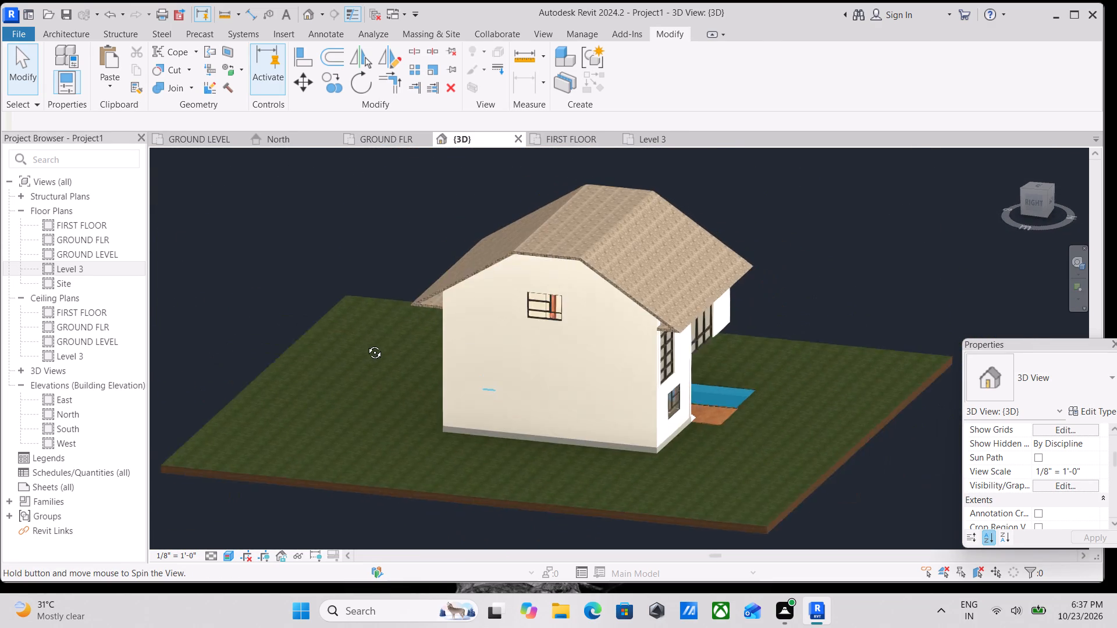
shift+middle_drag(366, 344, 367, 344)
shift+middle_drag(689, 445, 408, 486)
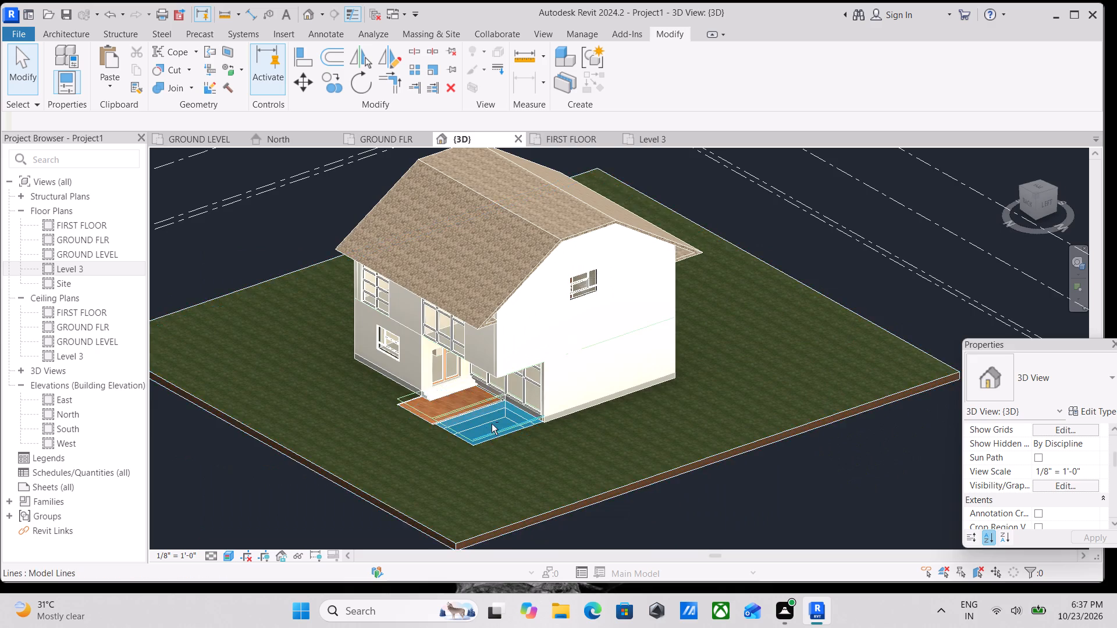
shift+middle_drag(492, 424, 635, 378)
shift+middle_drag(463, 418, 515, 420)
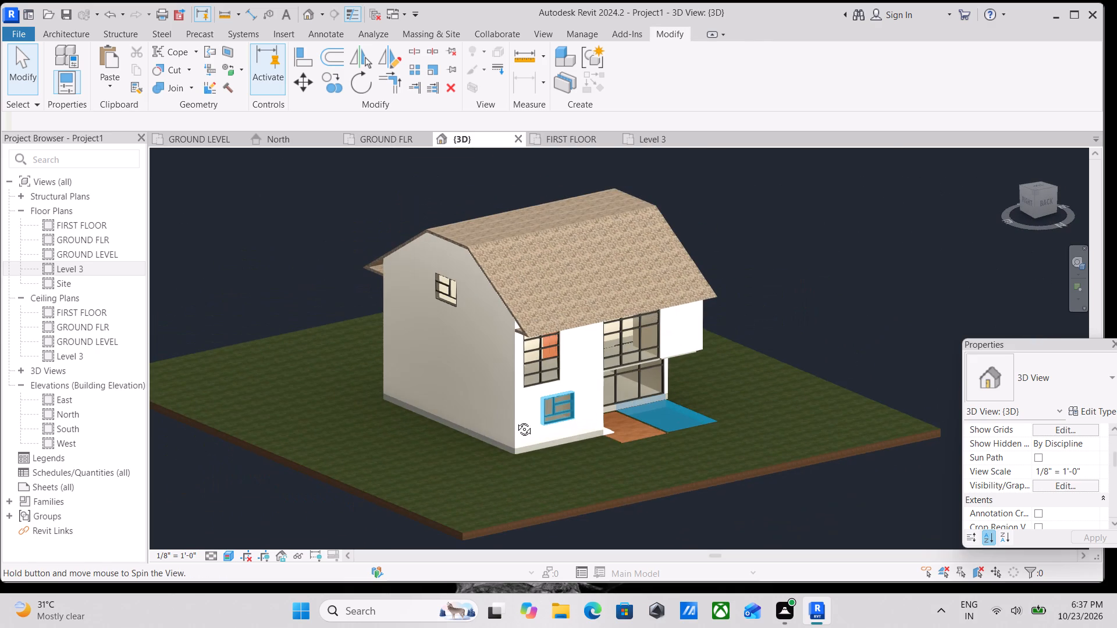
shift+middle_drag(515, 420, 516, 422)
scroll(496, 381, down, 3)
shift+middle_drag(496, 381, 645, 448)
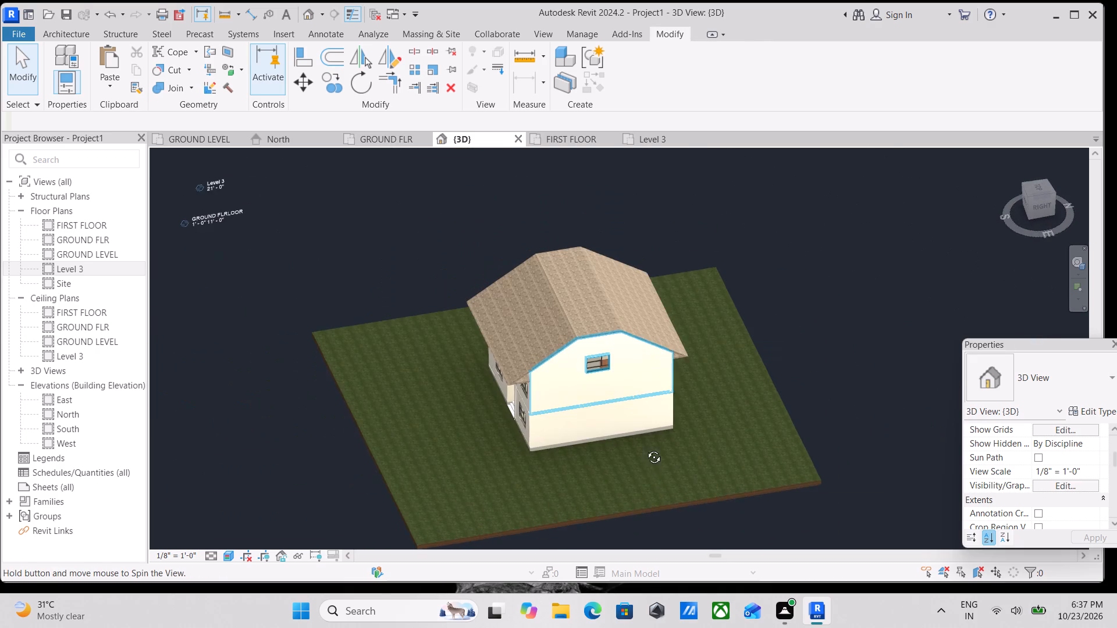
shift+middle_drag(645, 448, 667, 397)
scroll(603, 349, up, 8)
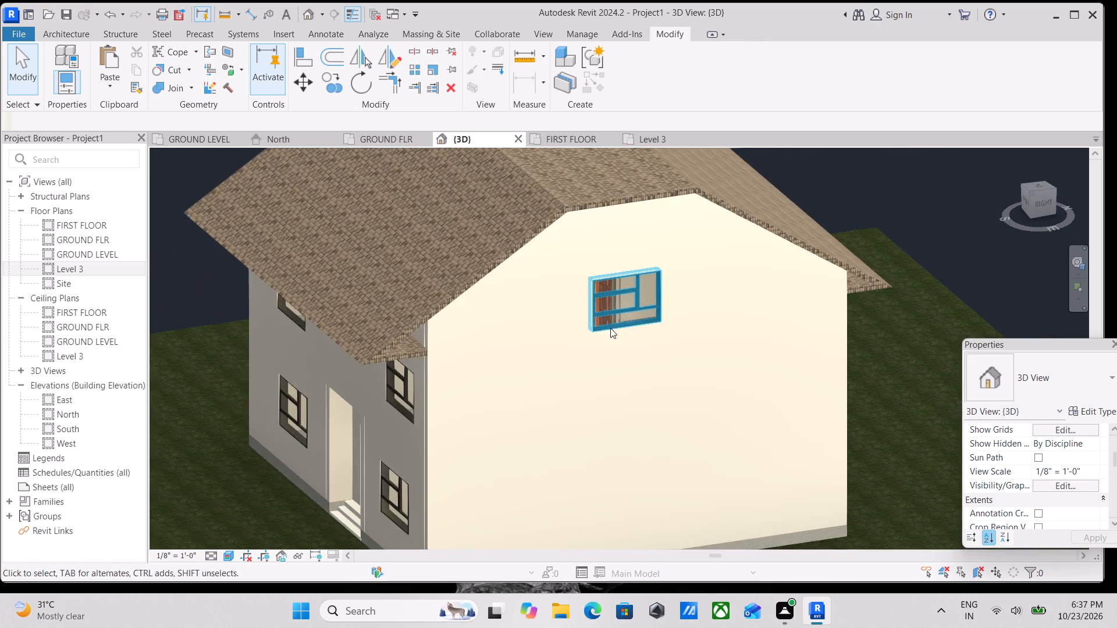
scroll(617, 314, up, 10)
shift+scroll(645, 285, down, 6)
scroll(641, 315, down, 10)
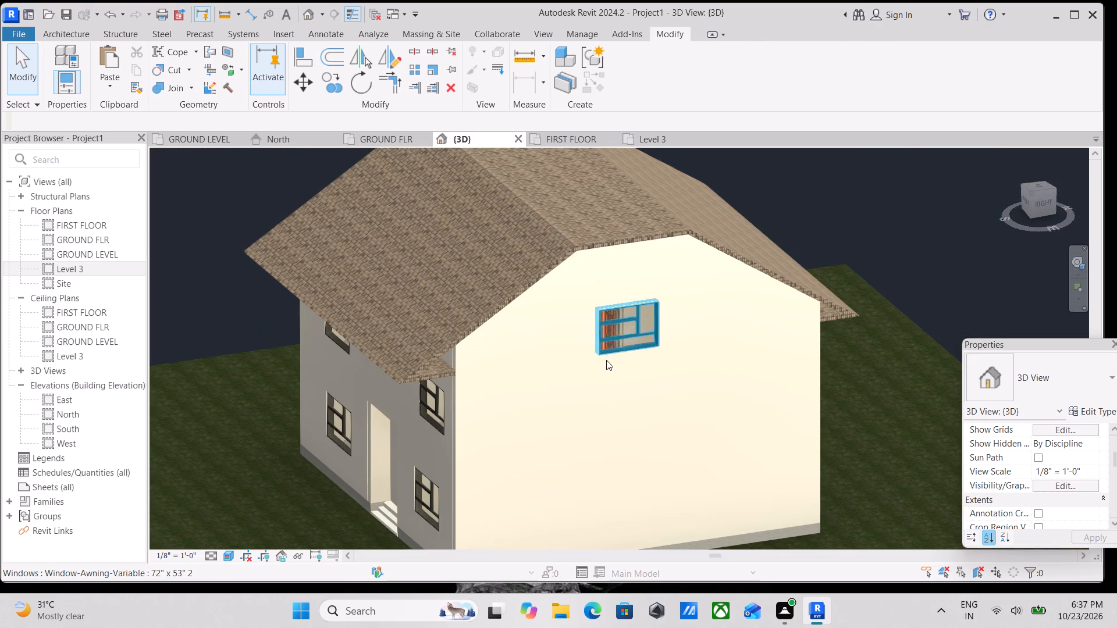
scroll(606, 360, down, 5)
shift+middle_click(591, 372)
scroll(604, 357, down, 7)
shift+middle_click(594, 386)
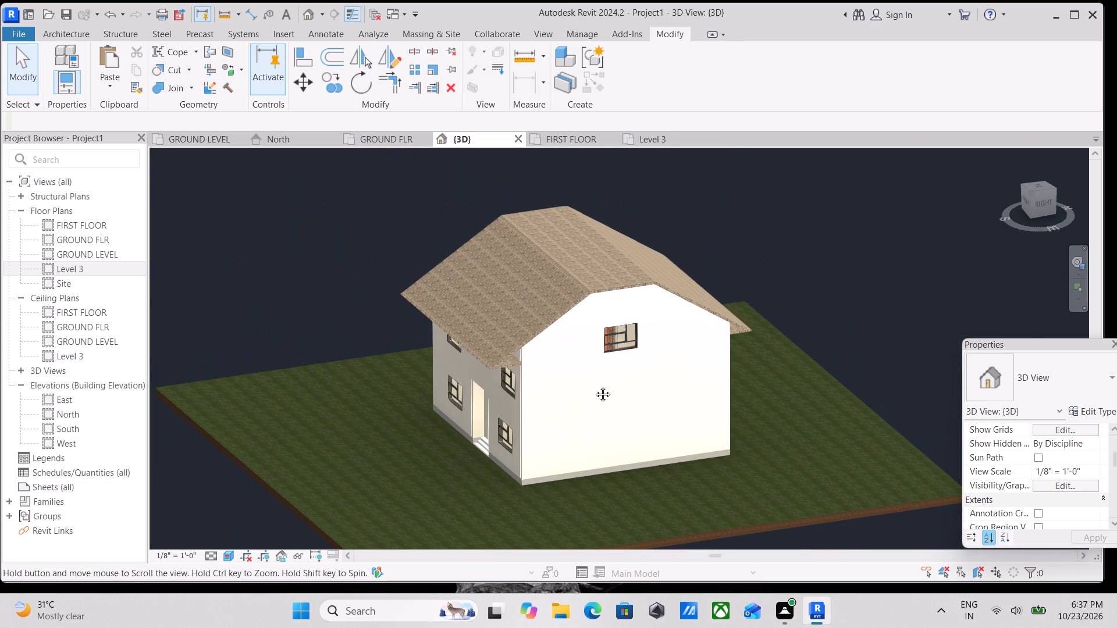
scroll(594, 386, down, 4)
scroll(581, 411, up, 3)
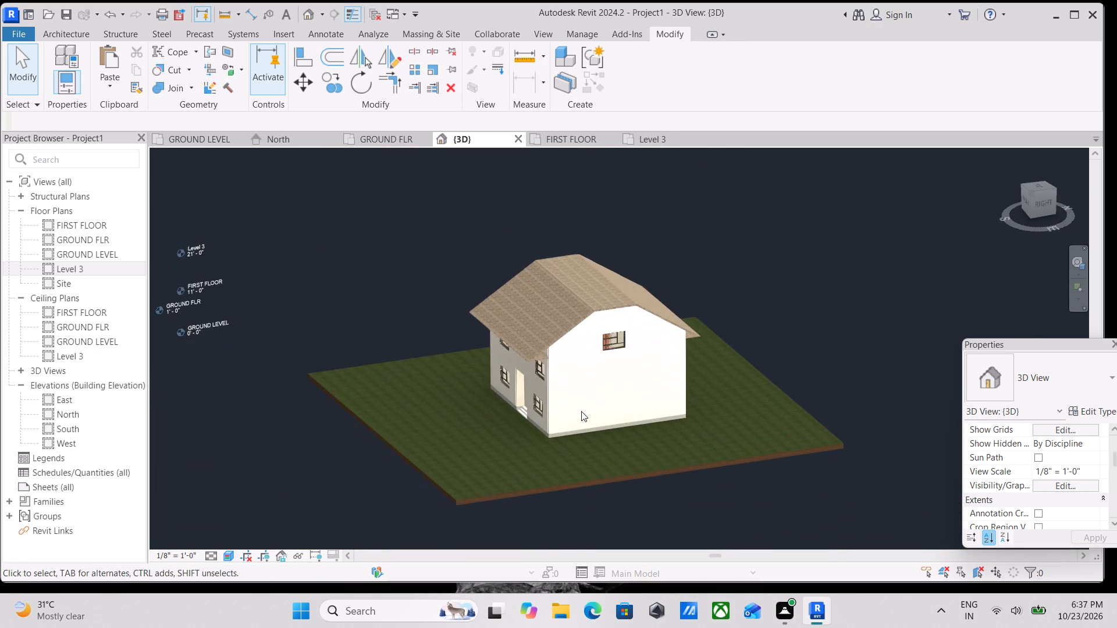
scroll(581, 411, up, 5)
shift+middle_drag(560, 405, 659, 479)
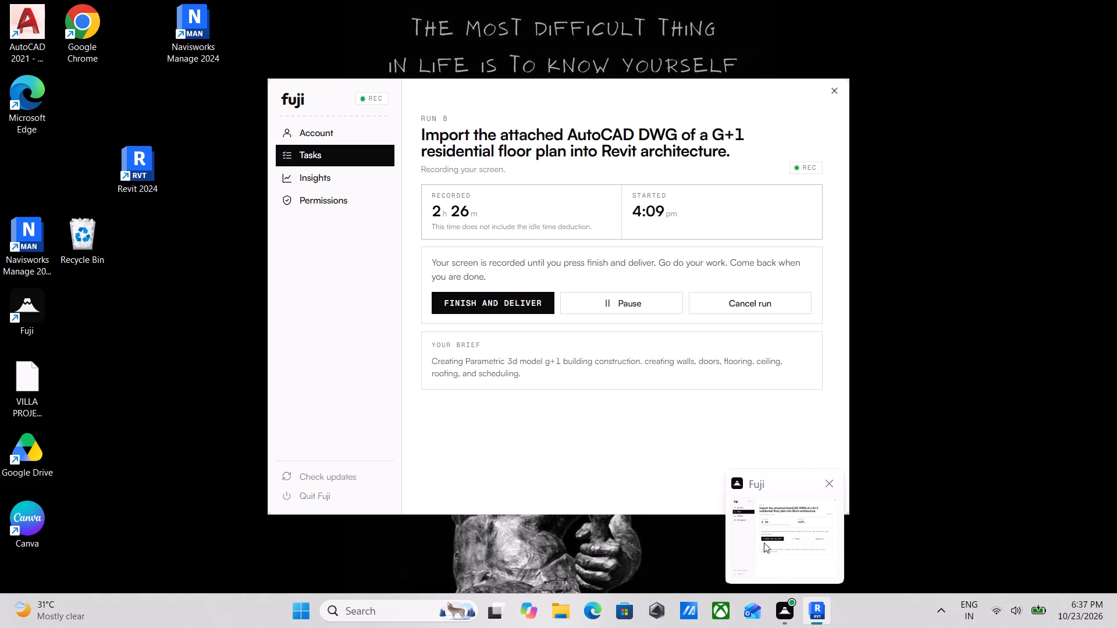
scroll(763, 365, up, 6)
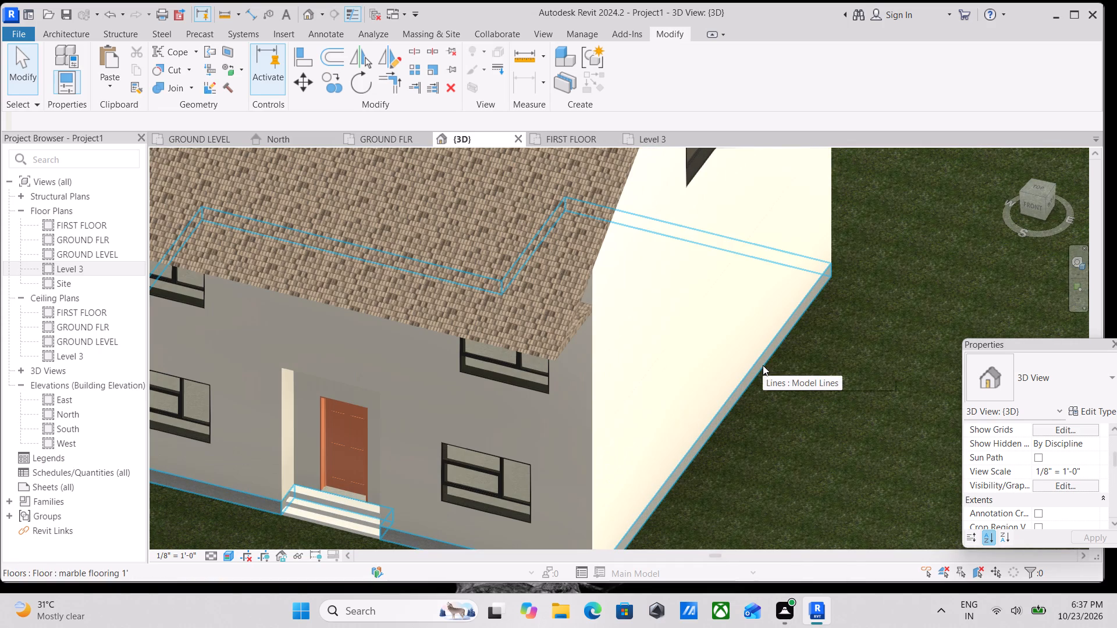
Set the 3D view's visual style to Shaded and bring the whole house and site into view.
click(224, 549)
click(227, 557)
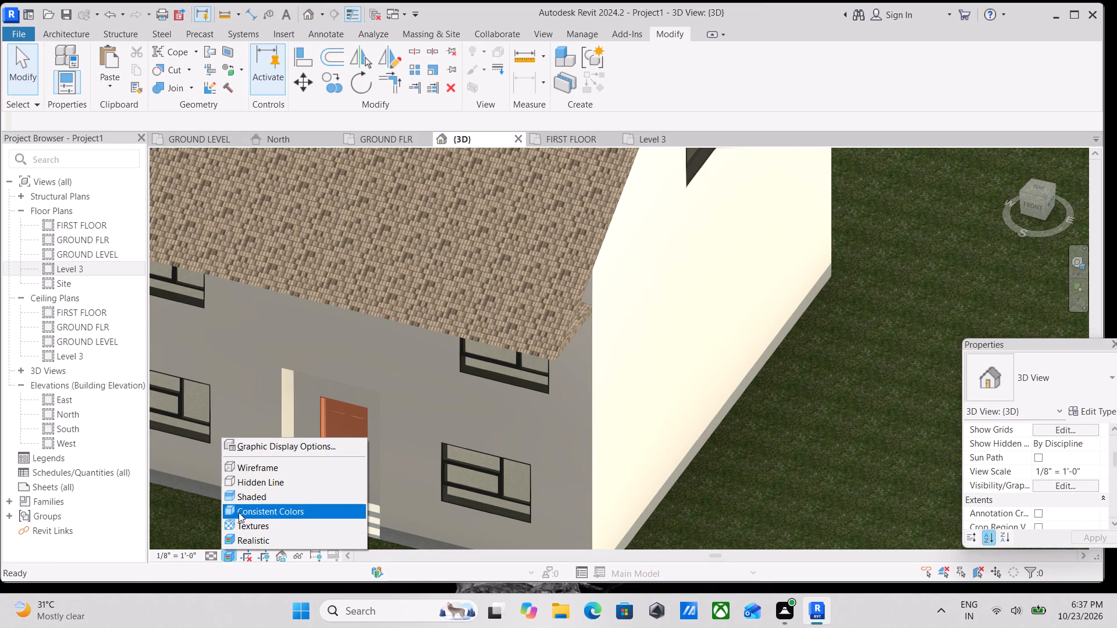
click(241, 499)
scroll(517, 513, up, 3)
scroll(638, 419, down, 4)
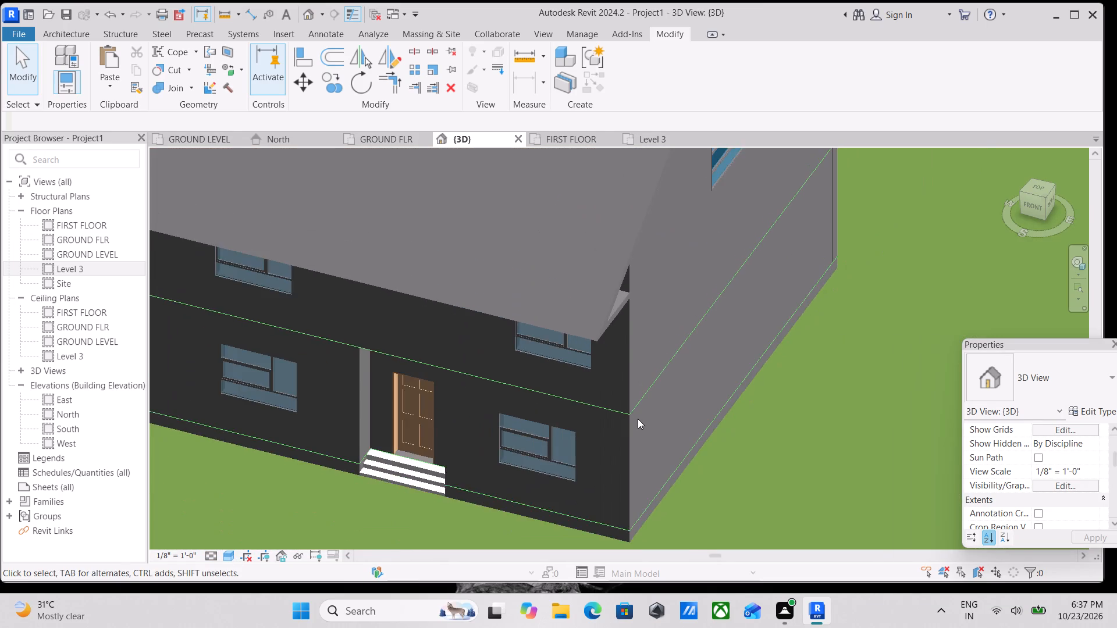
scroll(638, 419, down, 6)
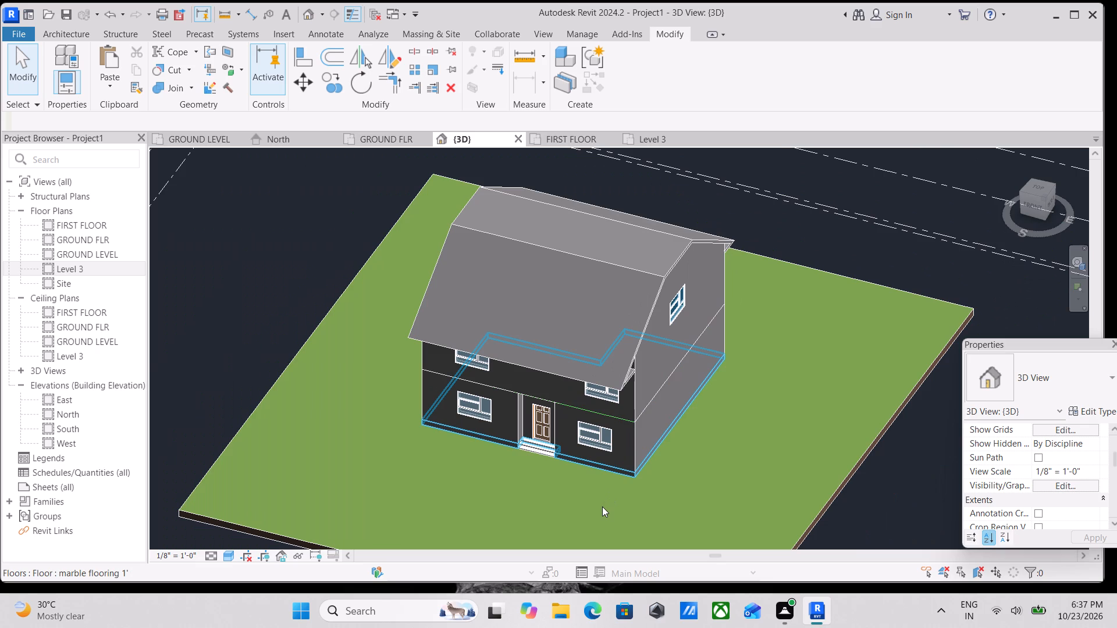
scroll(586, 521, down, 3)
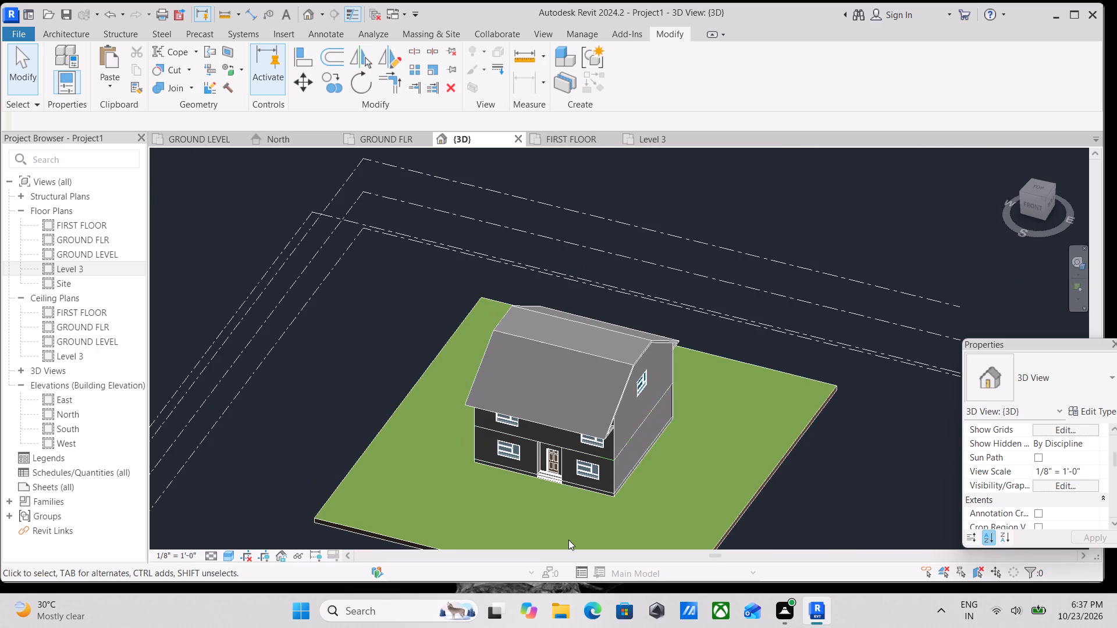
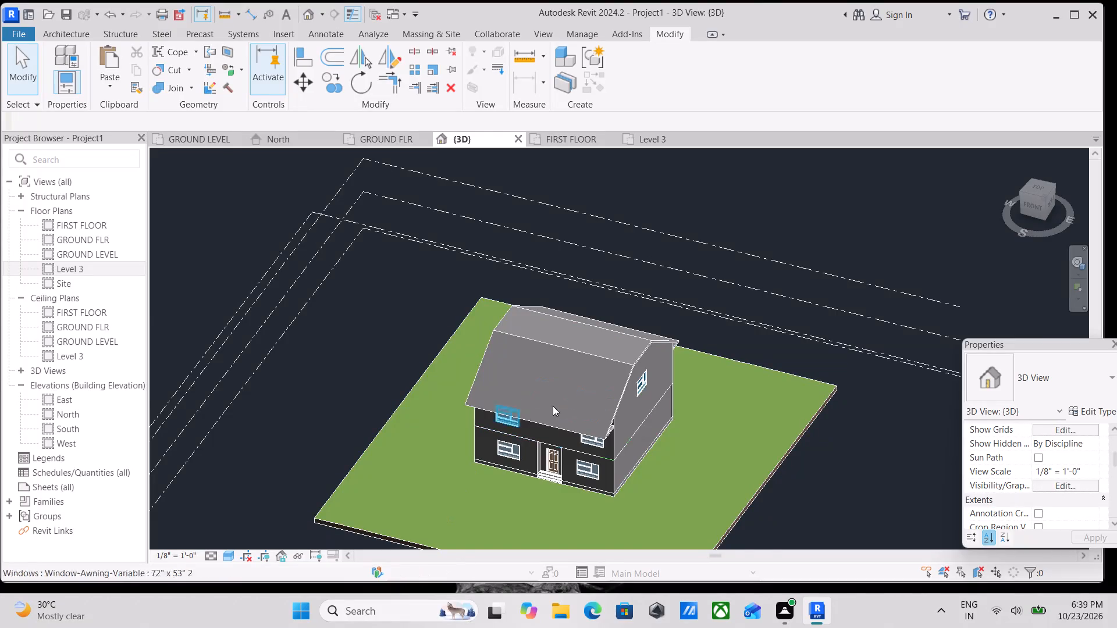
Start a new in-place model in the Generic Models category, accepting the default name.
scroll(602, 454, up, 11)
scroll(662, 452, down, 6)
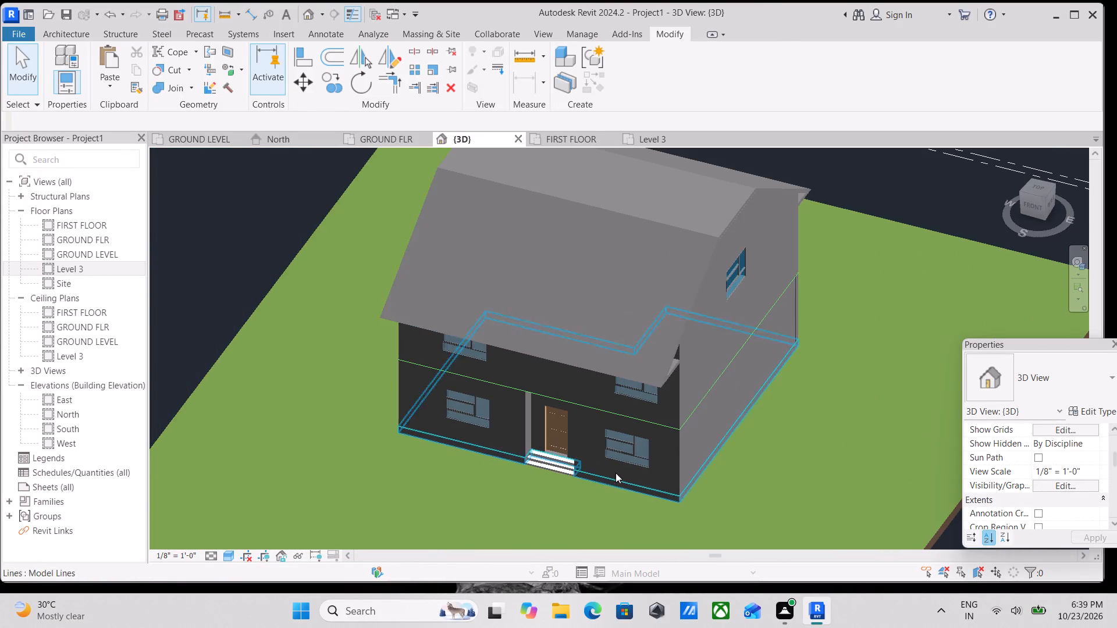
shift+middle_drag(640, 451, 724, 372)
scroll(468, 390, up, 11)
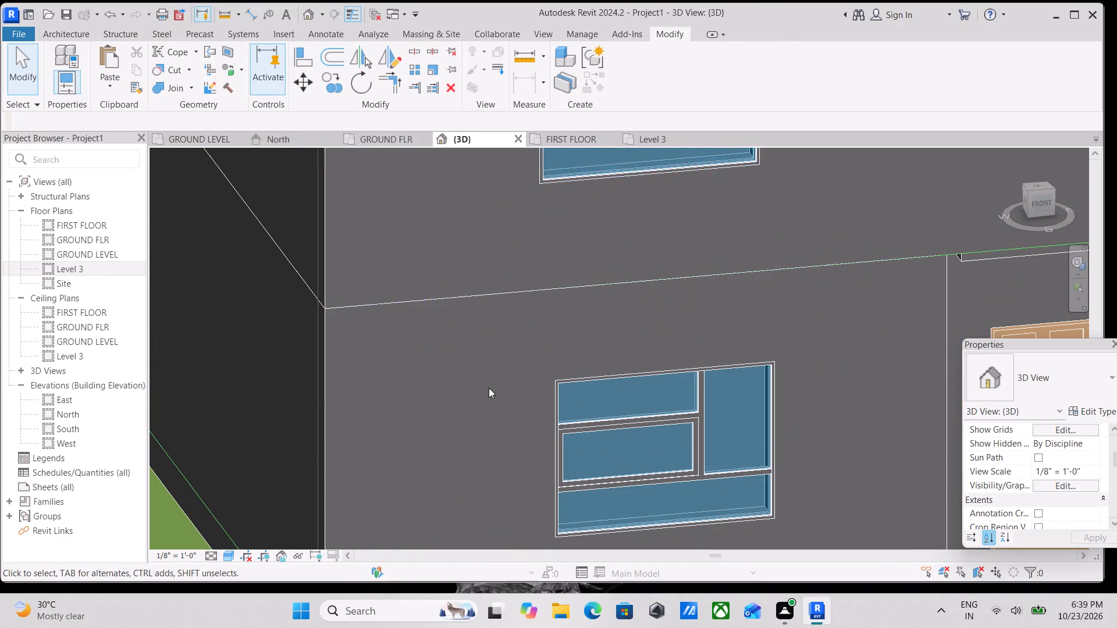
scroll(497, 390, down, 1)
scroll(578, 370, up, 3)
click(69, 35)
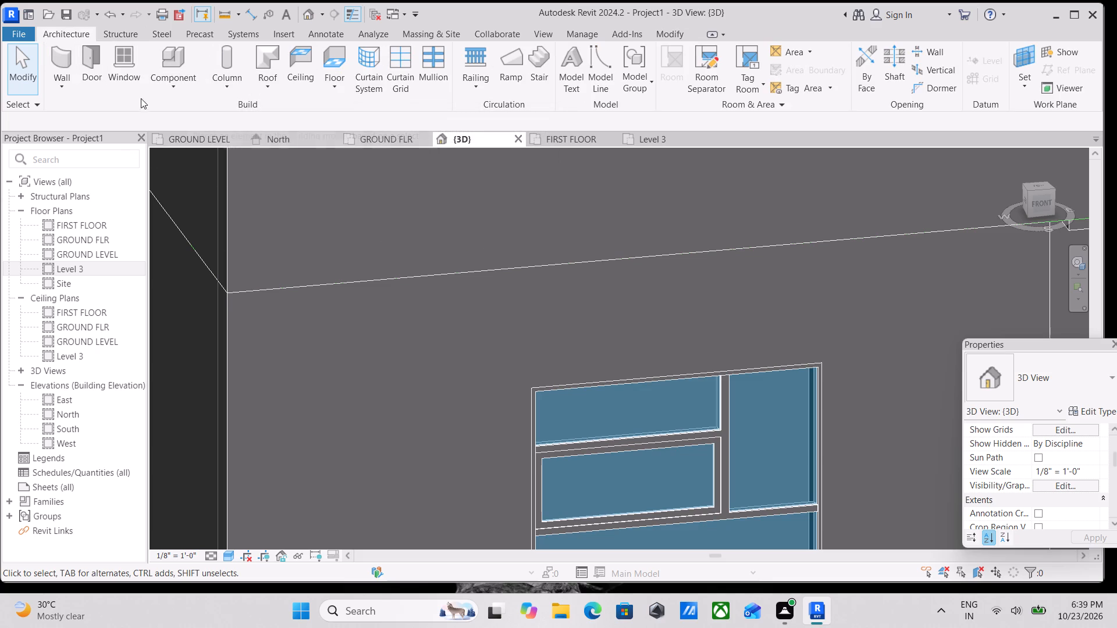
click(176, 89)
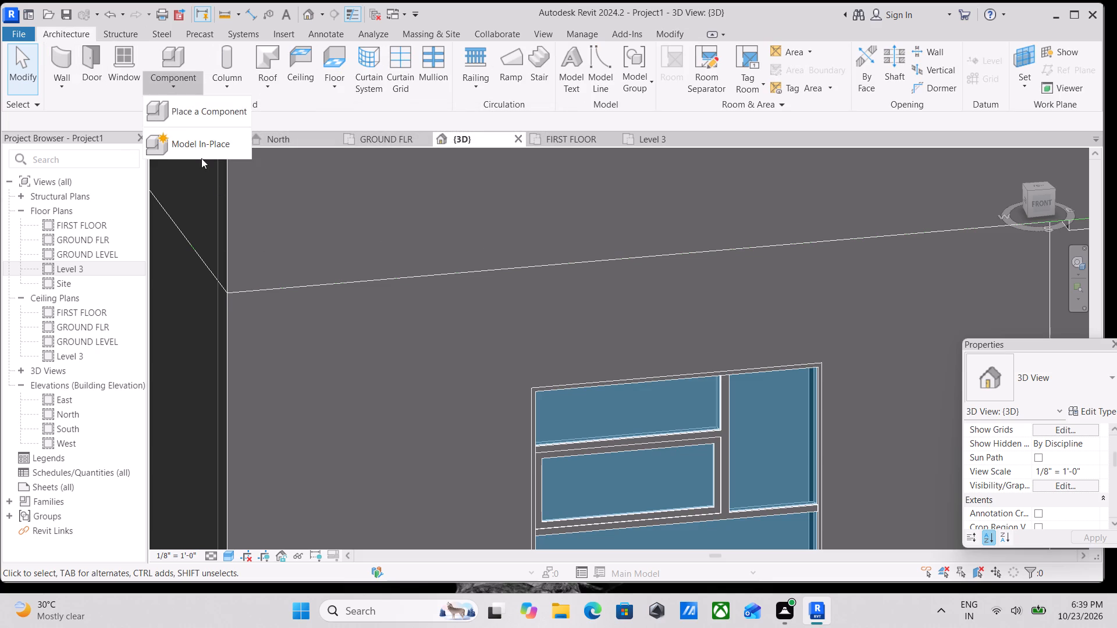
click(201, 153)
scroll(492, 303, down, 7)
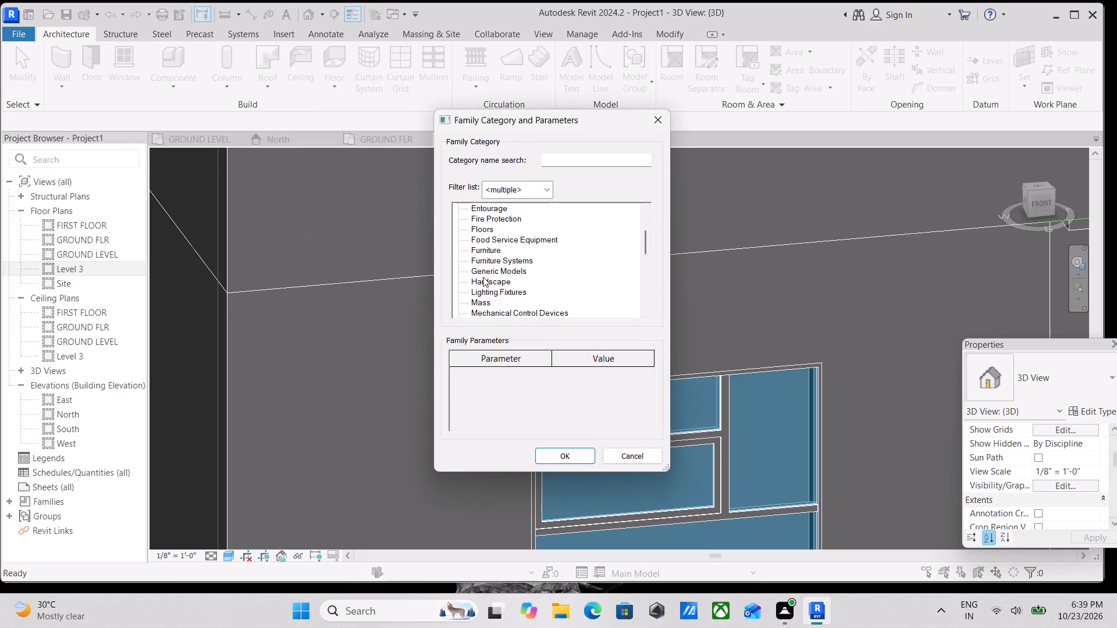
click(485, 270)
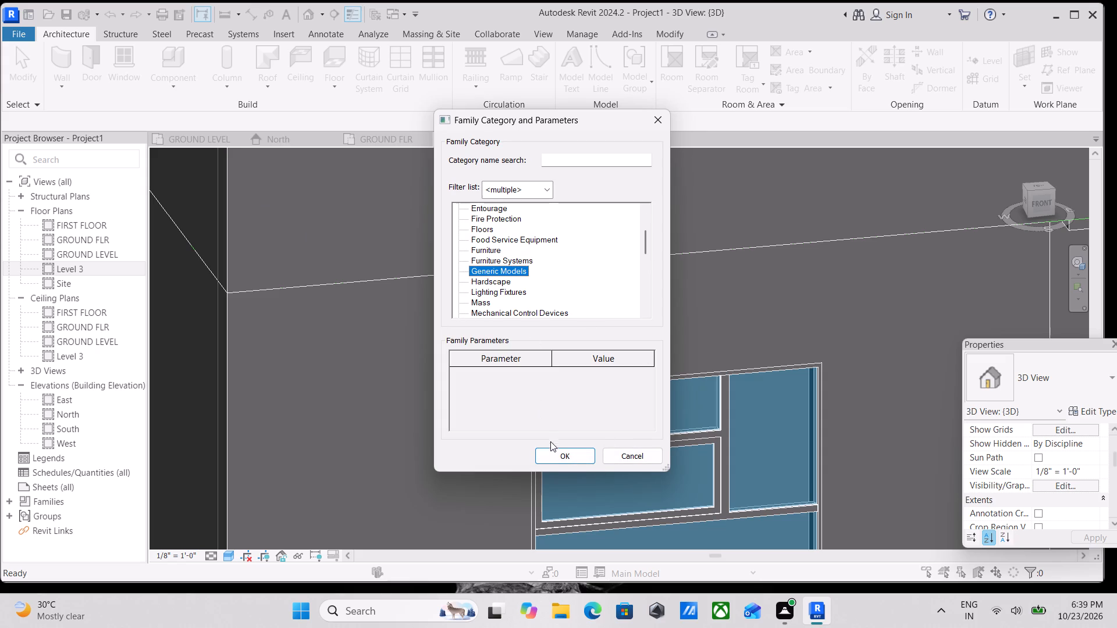
click(547, 456)
scroll(592, 420, down, 3)
click(547, 326)
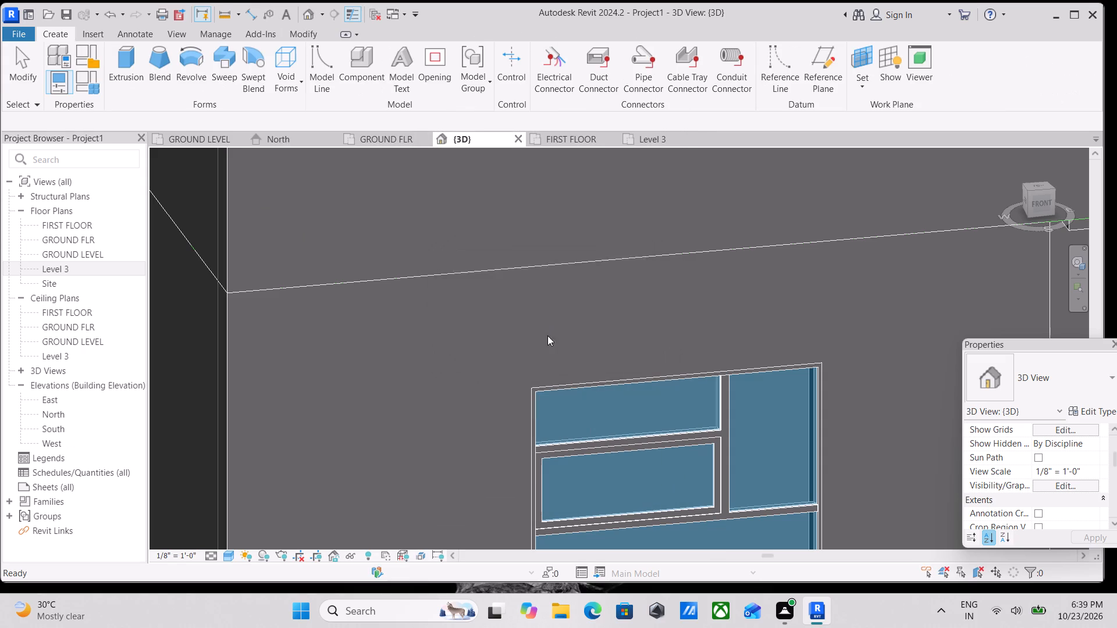
Set the work plane to the front wall's outer face, above the ground-floor window west of the front door.
scroll(510, 398, down, 6)
middle_drag(531, 394, 600, 344)
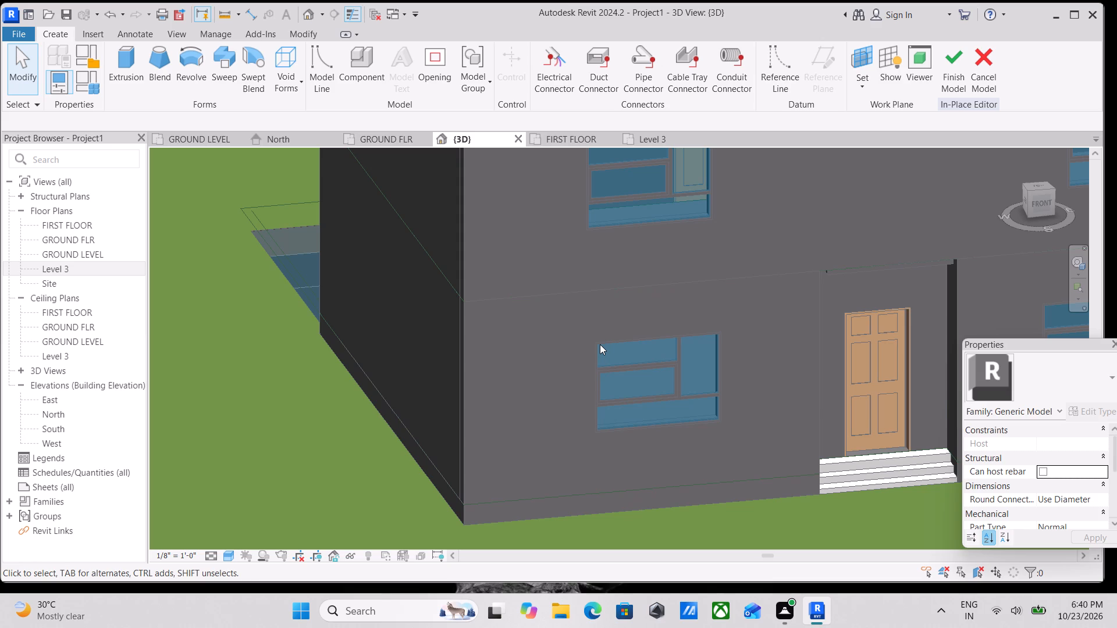
scroll(689, 293, up, 2)
scroll(840, 416, down, 4)
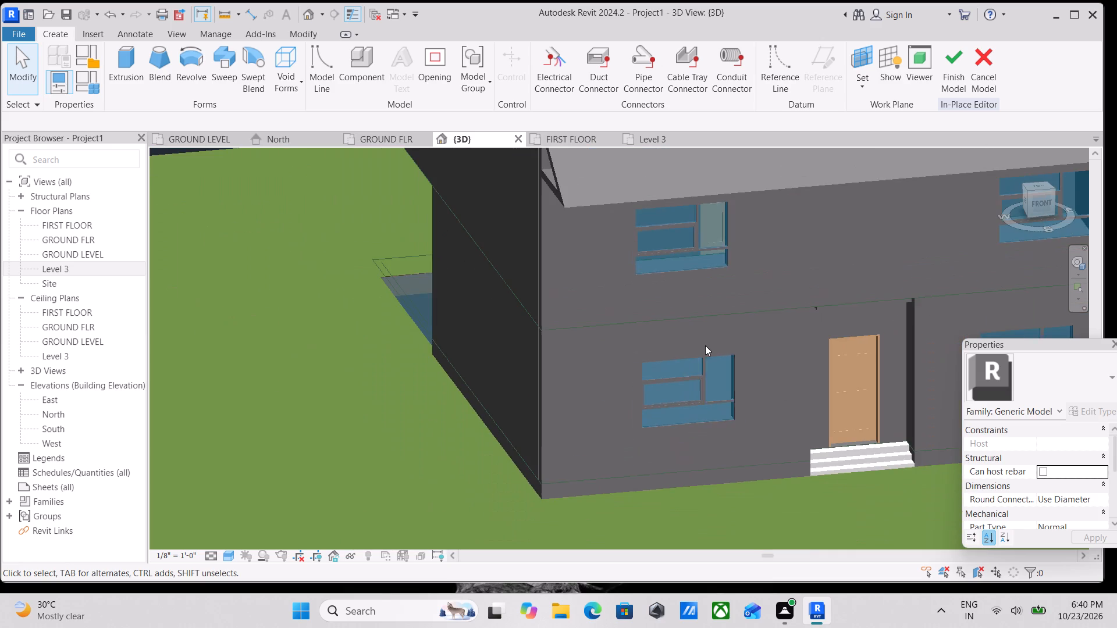
middle_drag(700, 346, 600, 352)
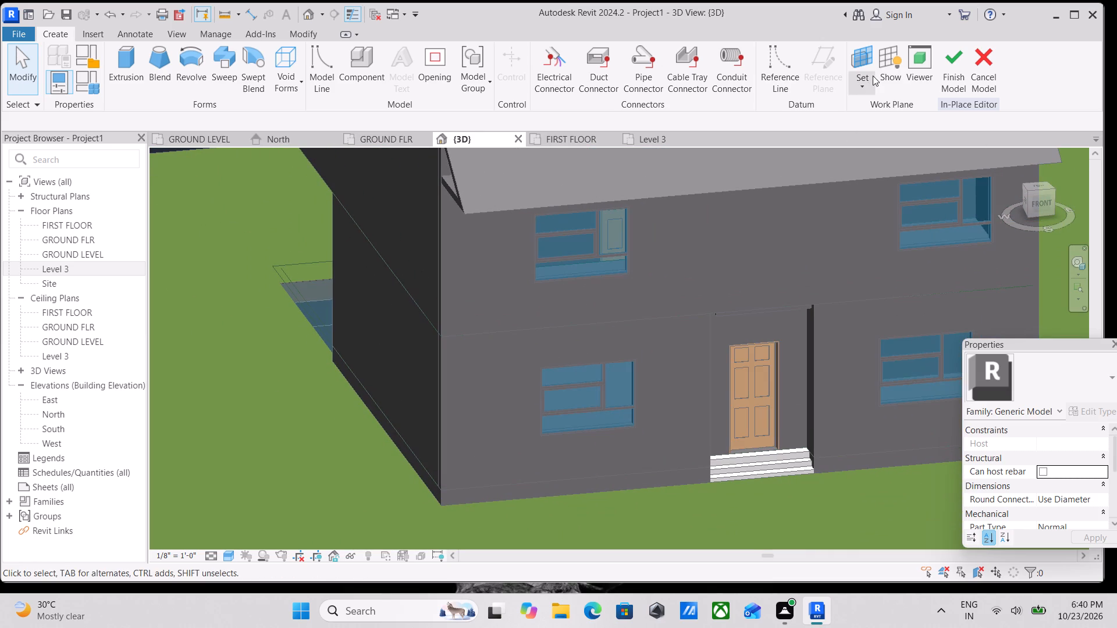
click(866, 80)
click(864, 141)
scroll(543, 404, up, 3)
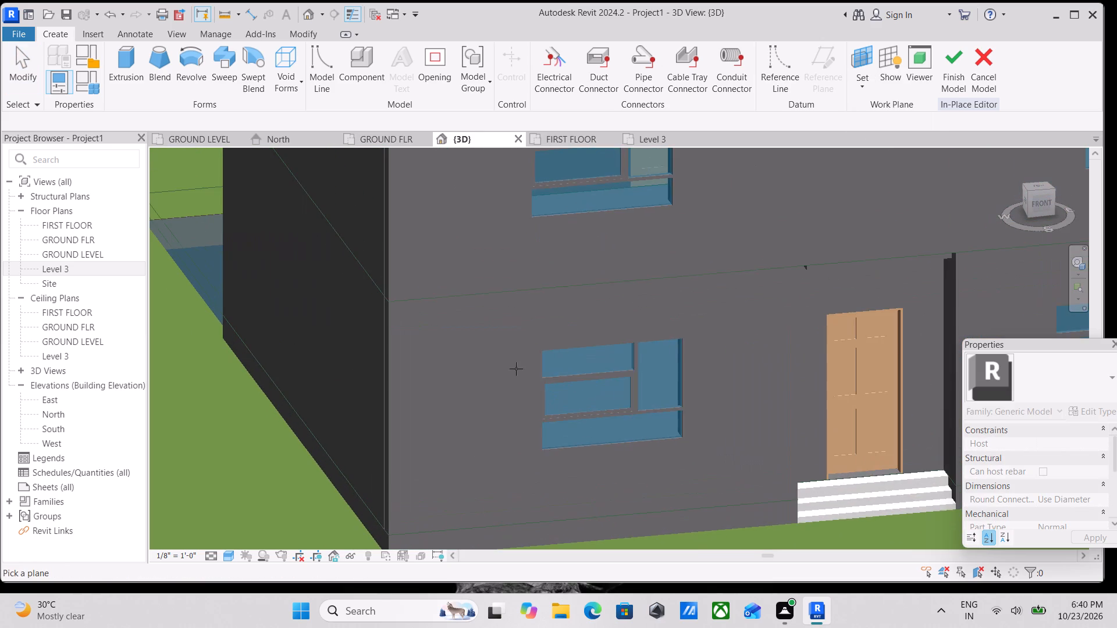
click(523, 295)
Start an Extrusion and sketch a 6'-0" by 4'-5" rectangle along the outline of the ground-floor window west of the front door.
scroll(540, 348, up, 3)
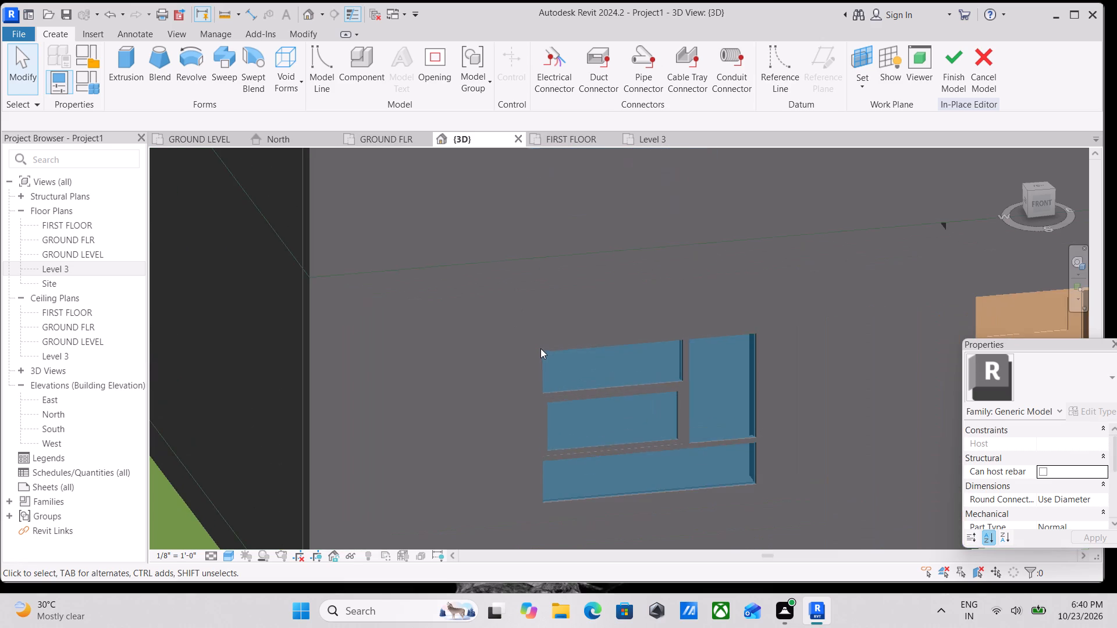
scroll(563, 330, down, 2)
middle_drag(563, 330, 619, 354)
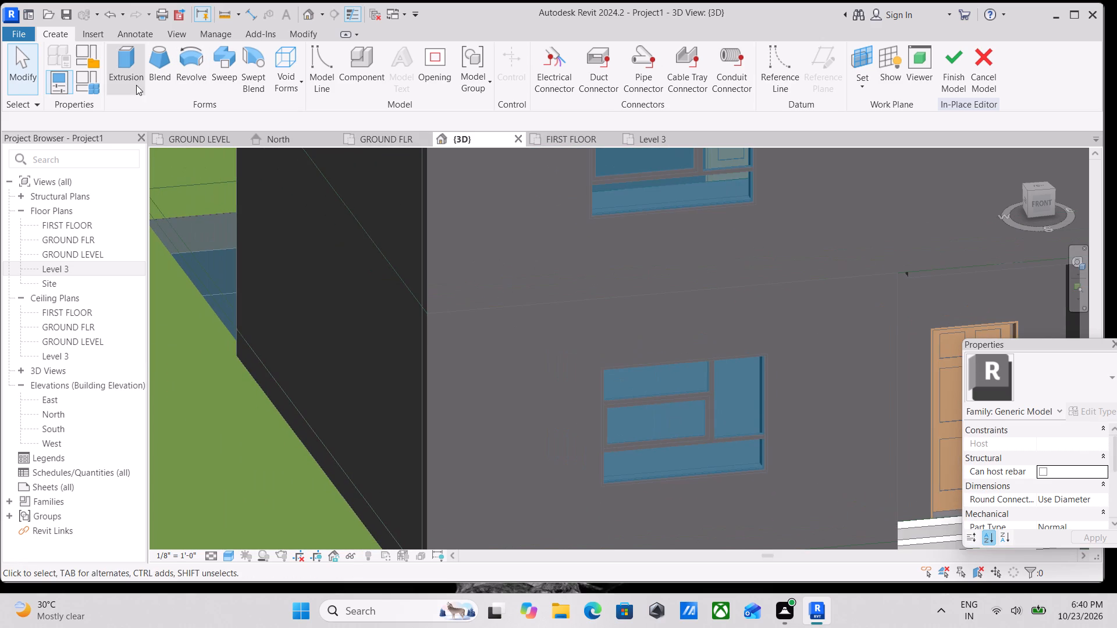
click(138, 70)
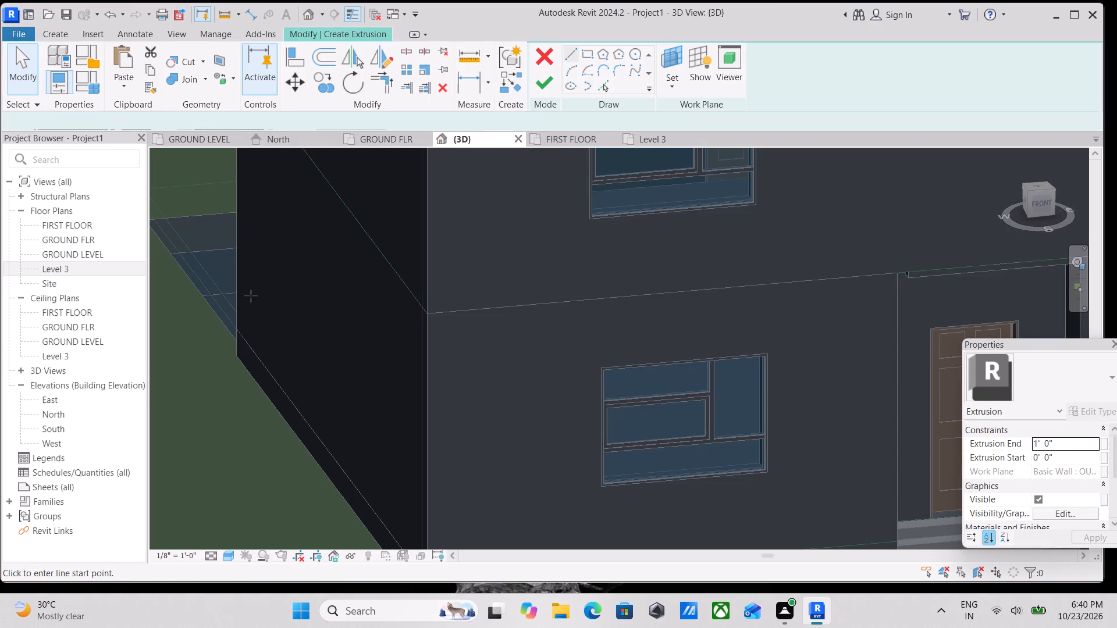
scroll(602, 377, up, 5)
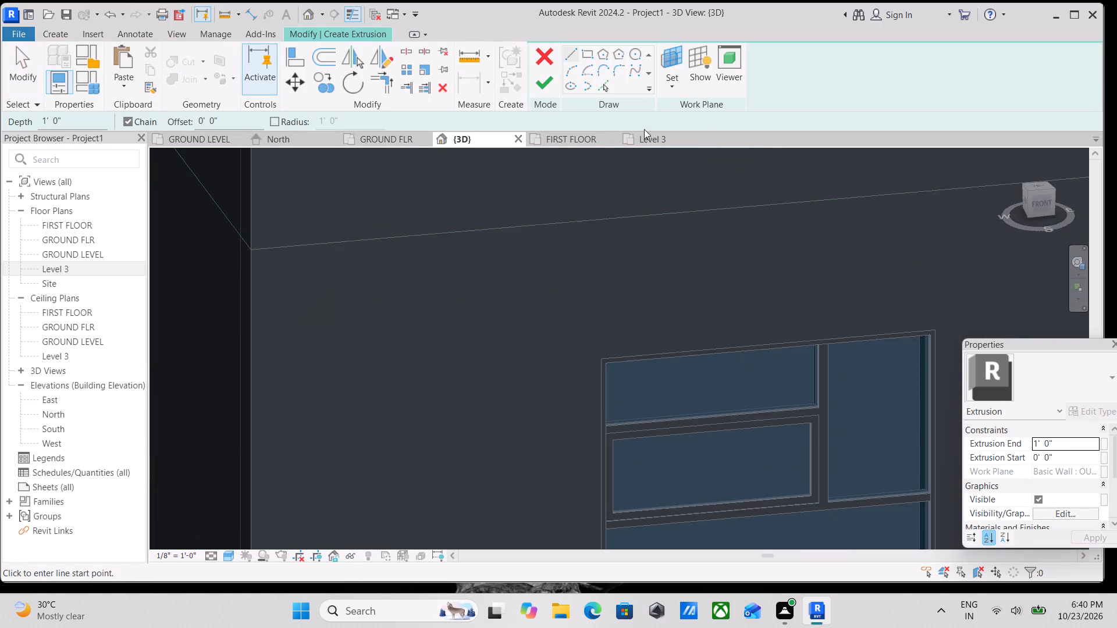
click(584, 50)
middle_drag(617, 340, 533, 247)
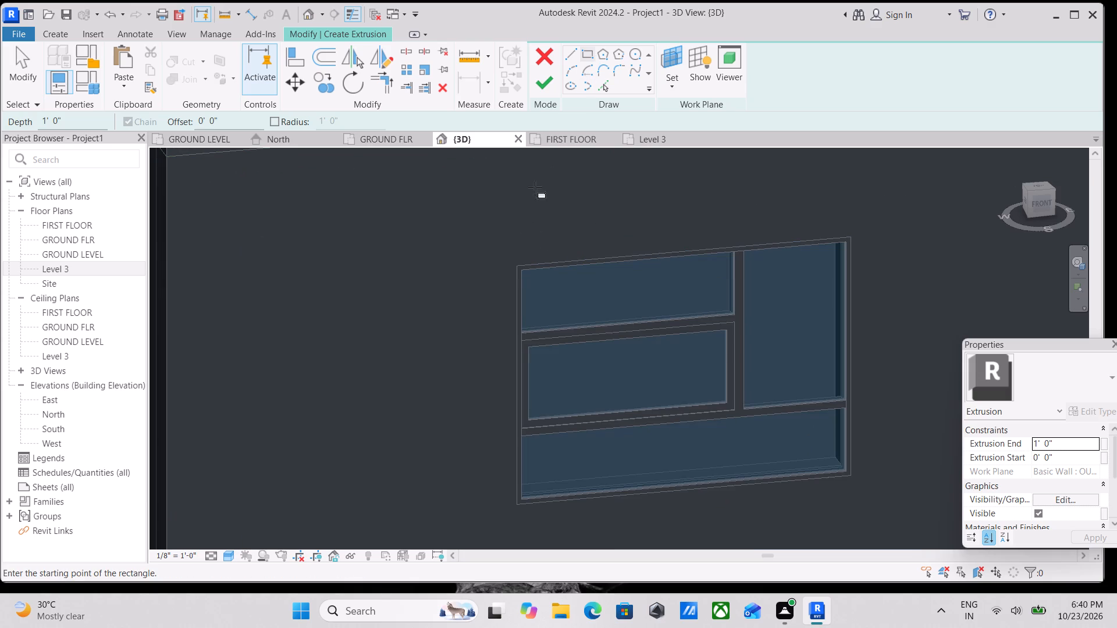
click(515, 267)
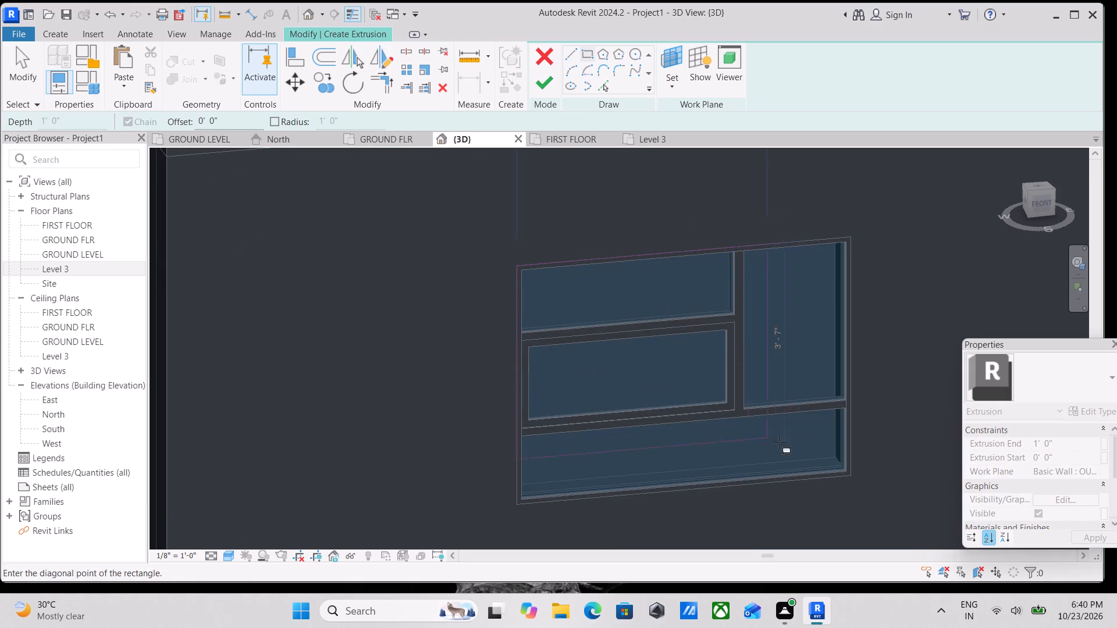
click(852, 477)
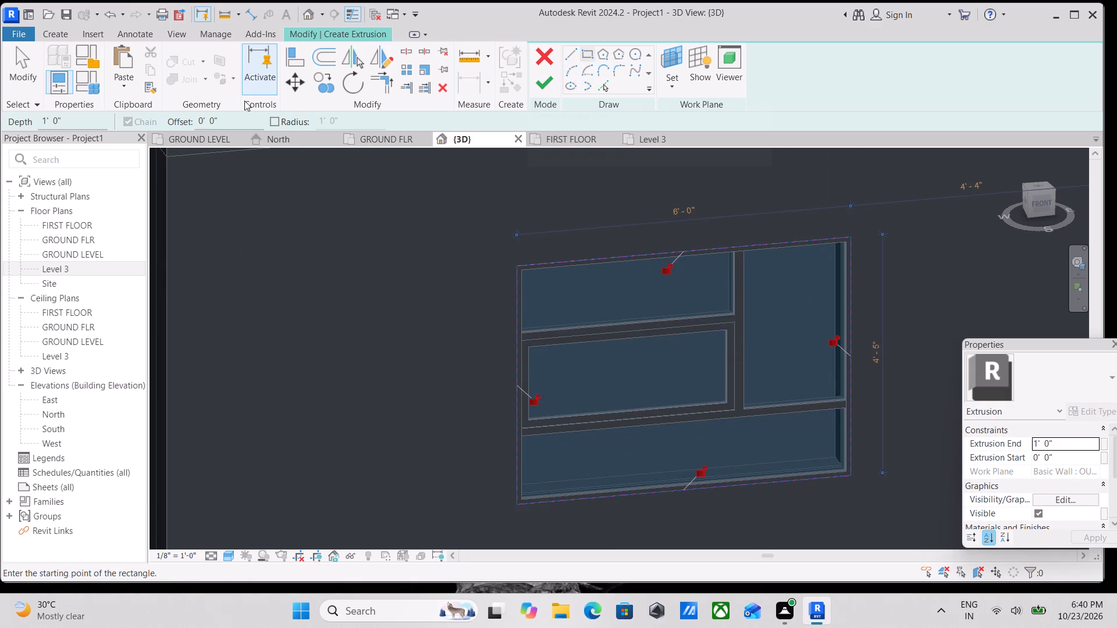
Sketch a second rectangle offset 6" outward from the window outline to form the surround's outer edge.
drag(230, 116, 142, 124)
key(6)
key(shift+quotedbl)
key(Return)
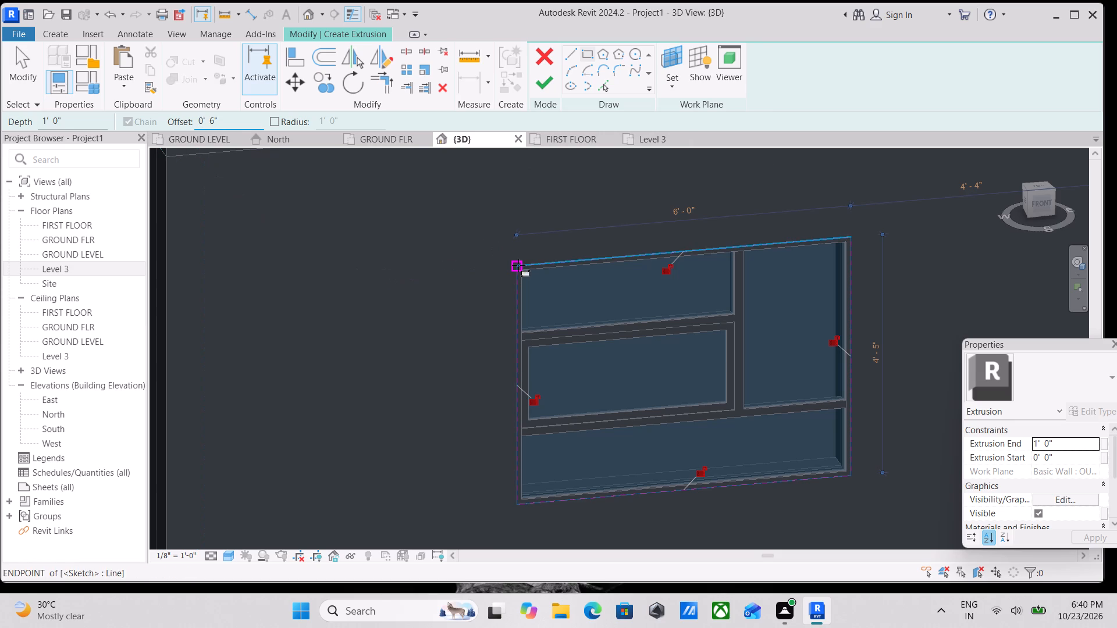
click(518, 265)
middle_drag(661, 347, 502, 242)
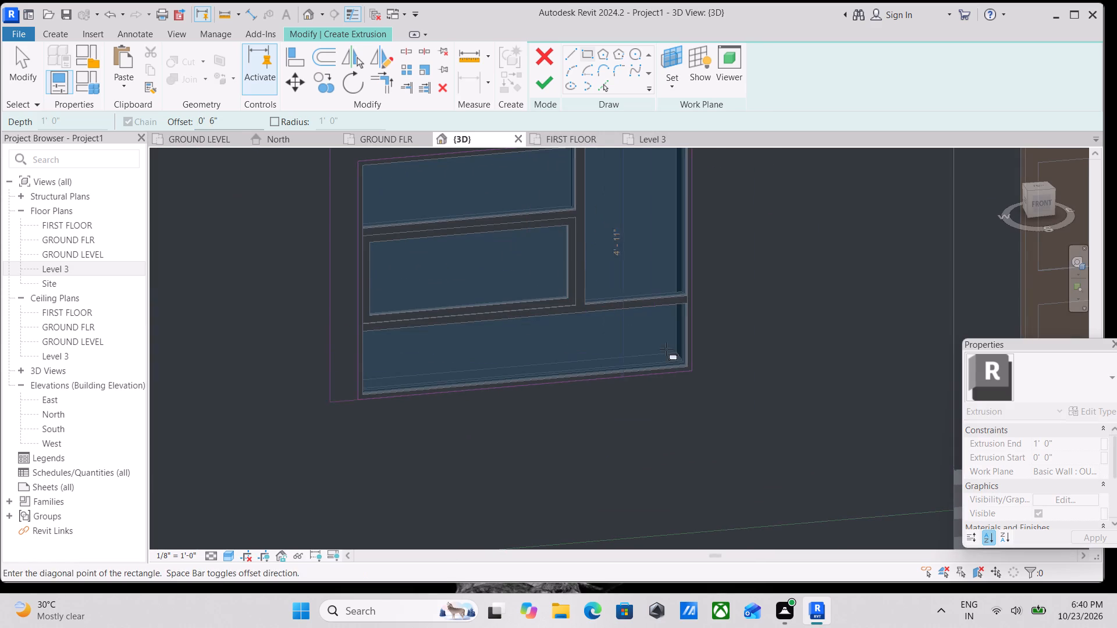
click(693, 374)
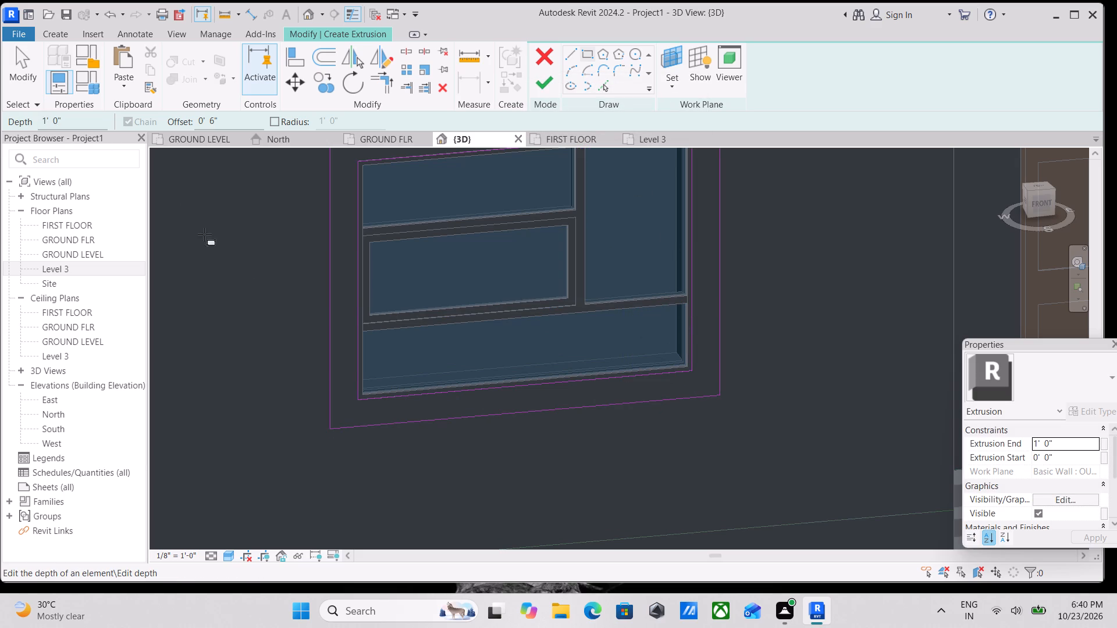
Open the extrusion's material setting and create a new material in the project materials.
scroll(578, 393, down, 3)
middle_drag(578, 393, 578, 444)
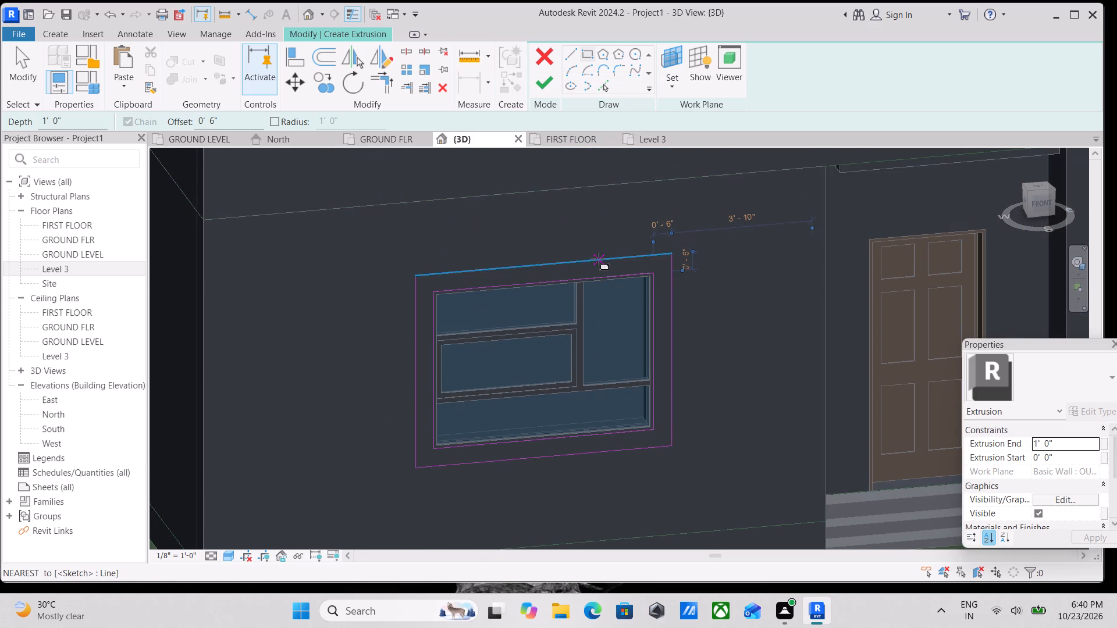
scroll(597, 259, up, 3)
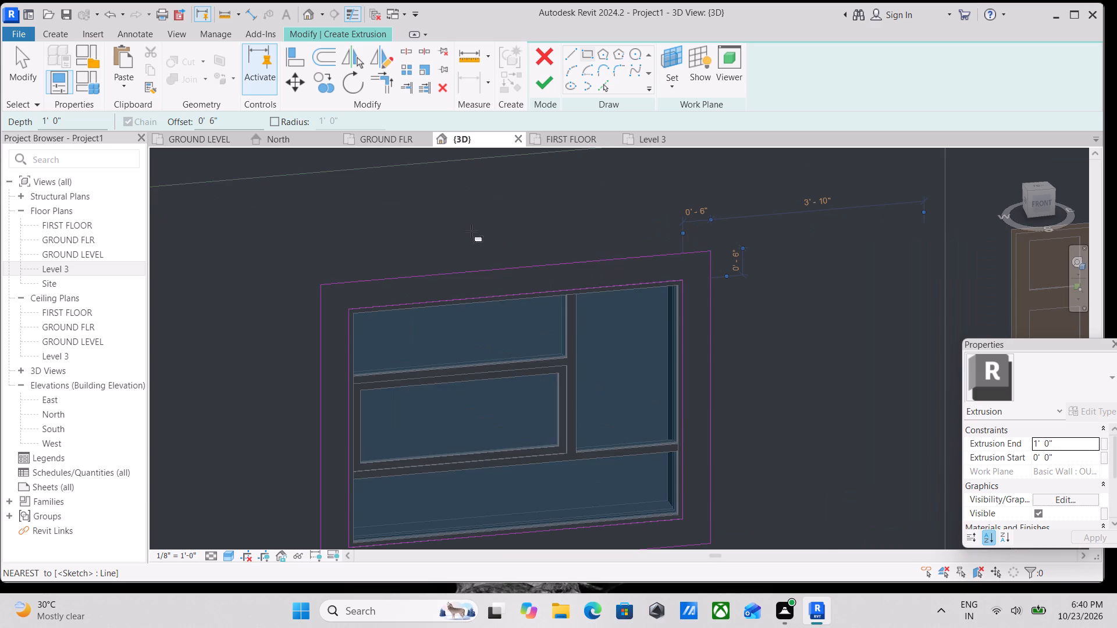
scroll(490, 215, down, 1)
middle_drag(486, 221, 501, 270)
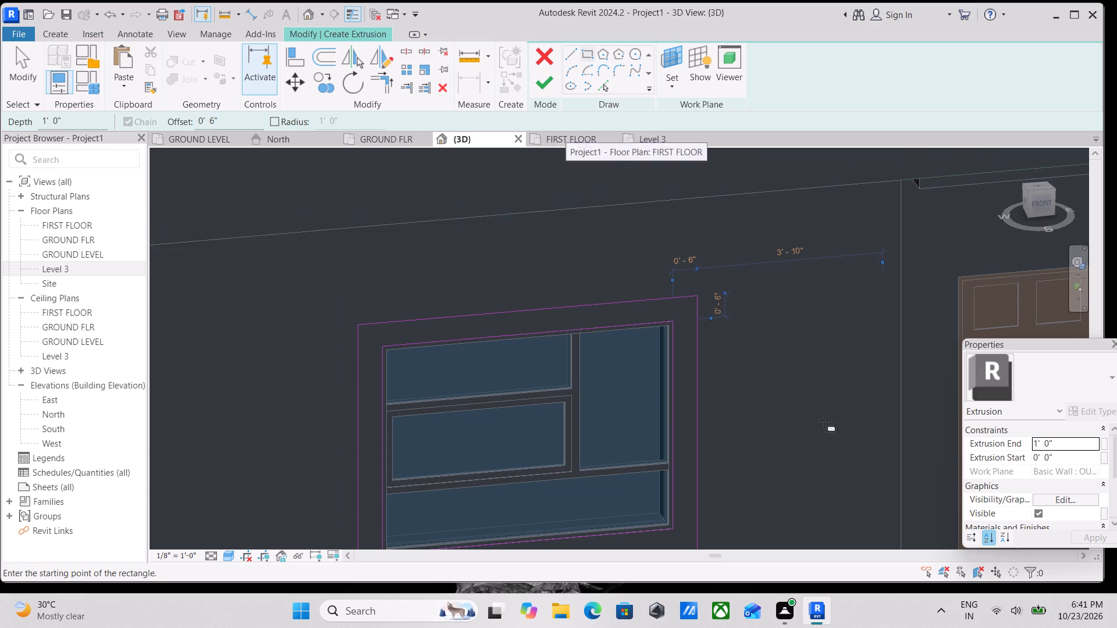
scroll(994, 461, down, 1)
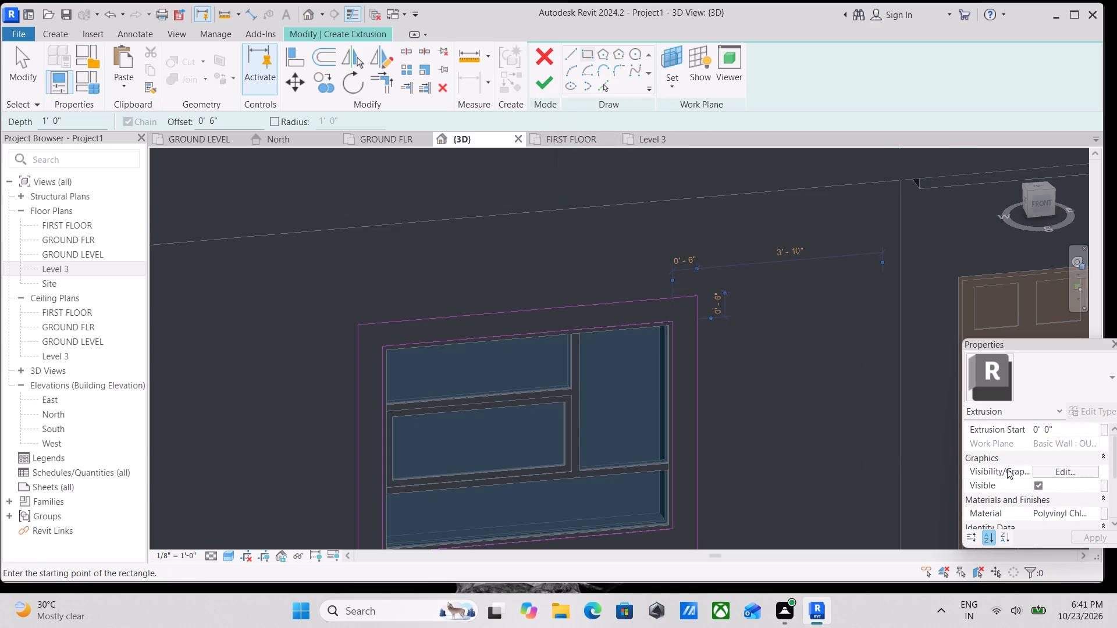
scroll(1007, 469, down, 1)
scroll(1085, 486, down, 1)
click(1091, 457)
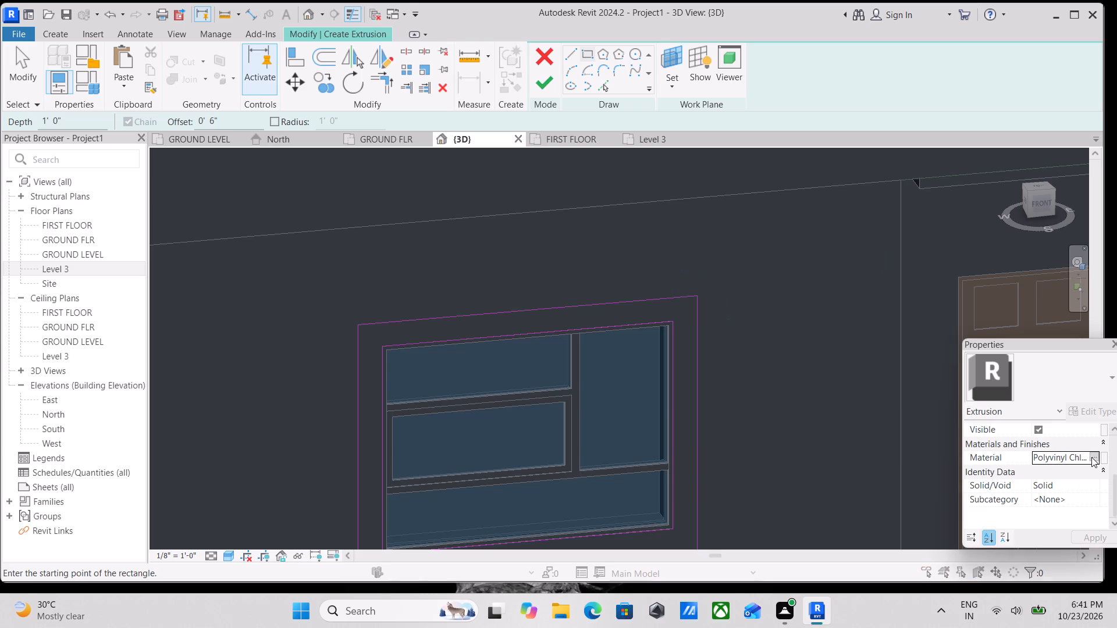
click(367, 451)
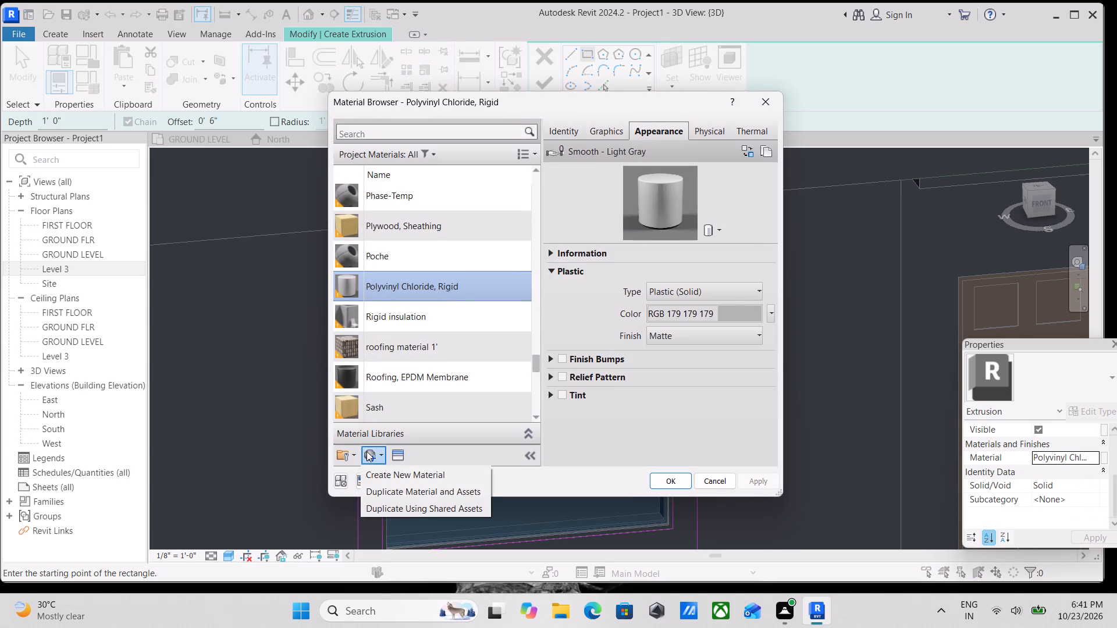
click(388, 475)
Rename the newly created material as WALNUT WOOD COLOUR 5".
right_click(383, 288)
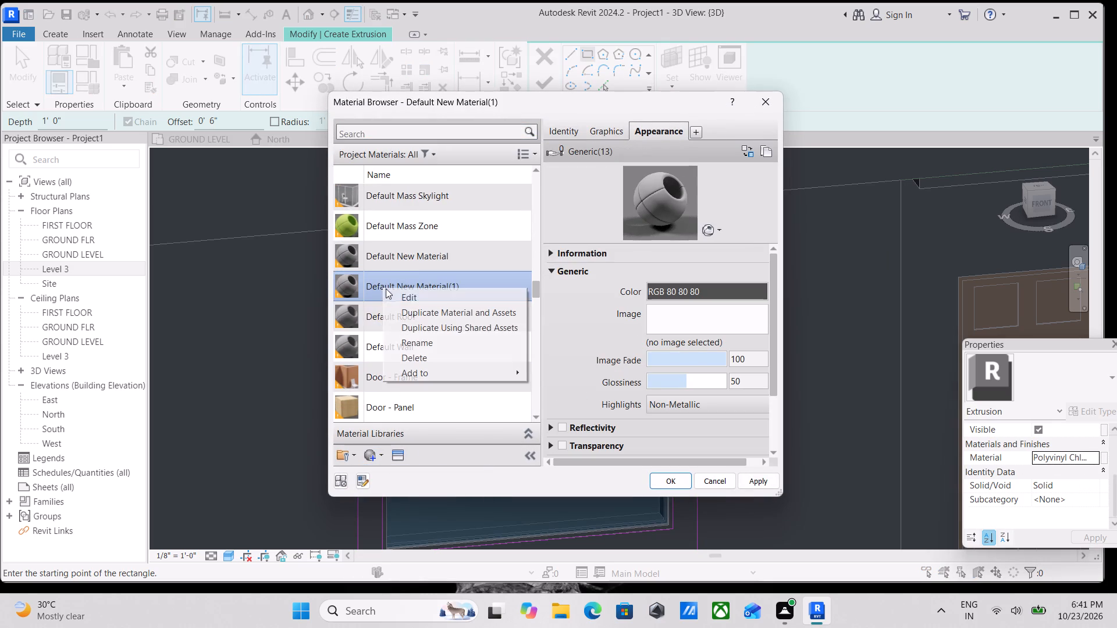
click(429, 344)
text(WAL)
text(NUT)
key(space)
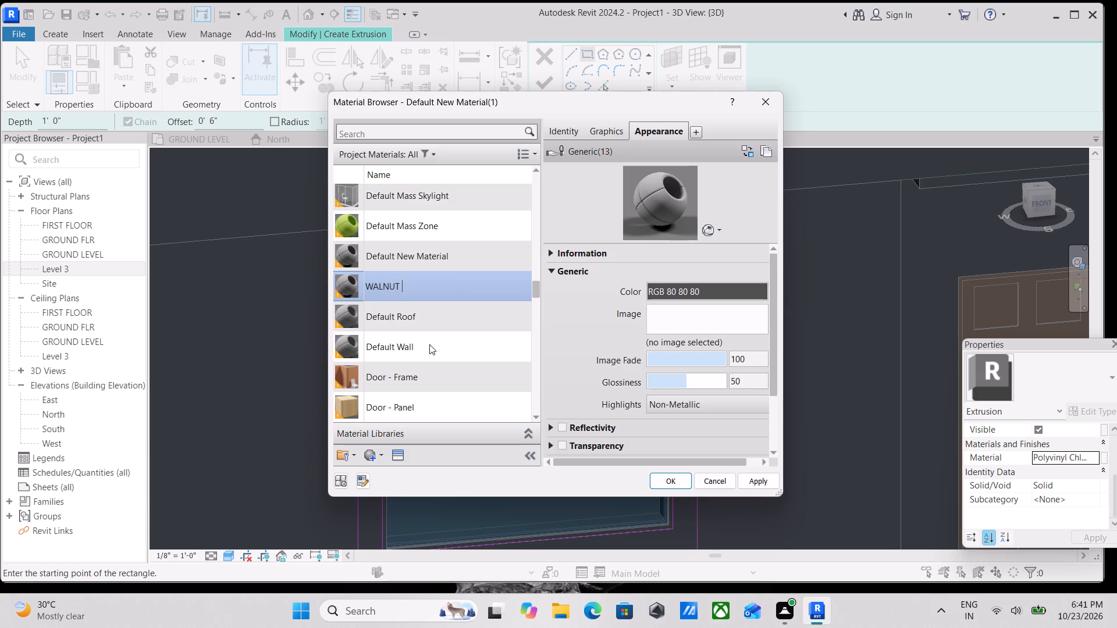
text(WOOD)
key(space)
text(COLOUR)
key(space)
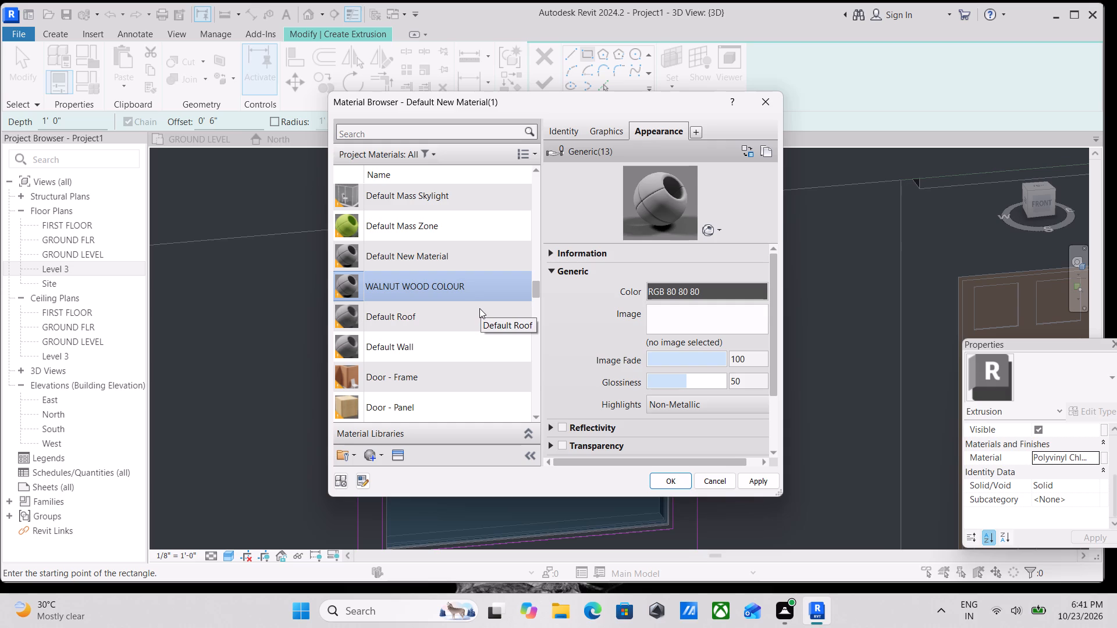
key(5)
key(shift+quotedbl)
Set the walnut material's appearance colour to RGB 101, 67, 45 and assign the material to the surround extrusion.
click(686, 287)
drag(700, 337, 666, 338)
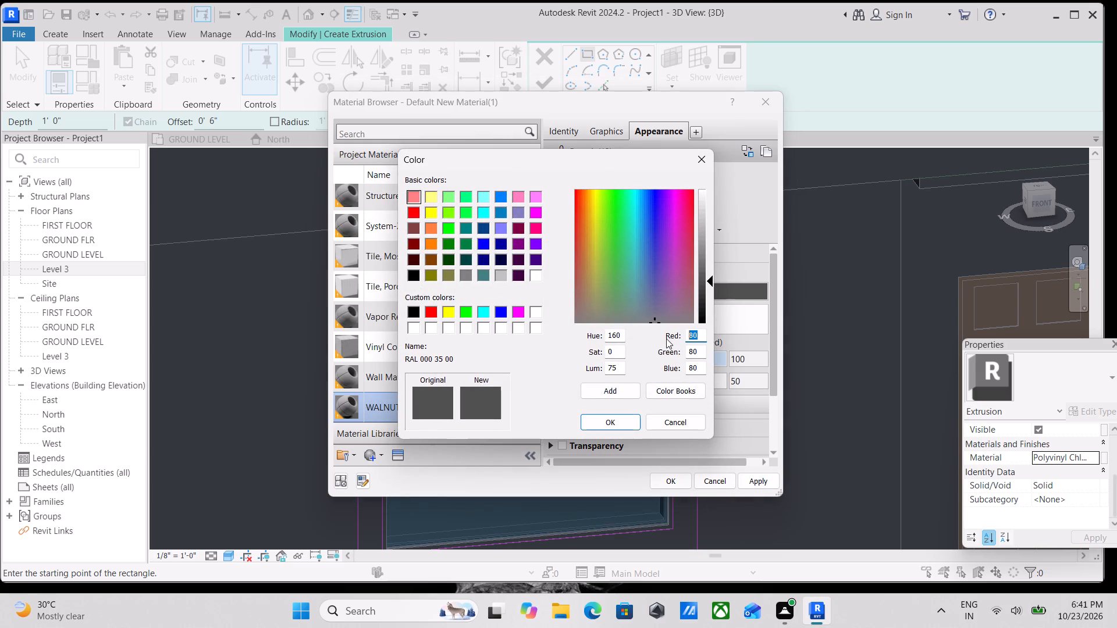
drag(666, 338, 667, 338)
text(101)
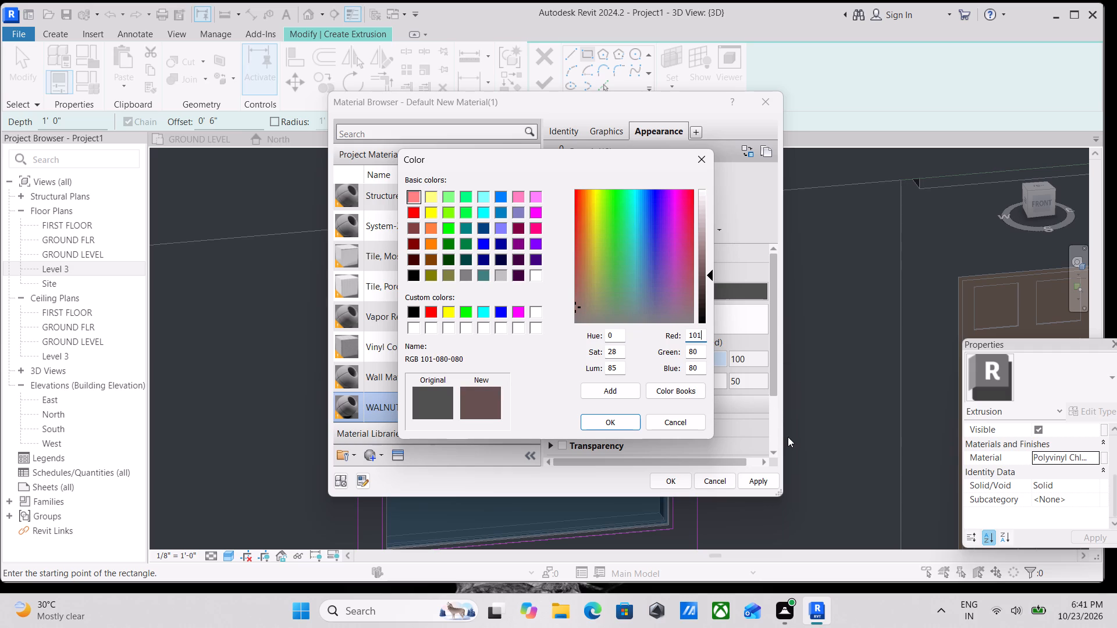
drag(696, 355, 663, 356)
text(67)
drag(700, 369, 633, 369)
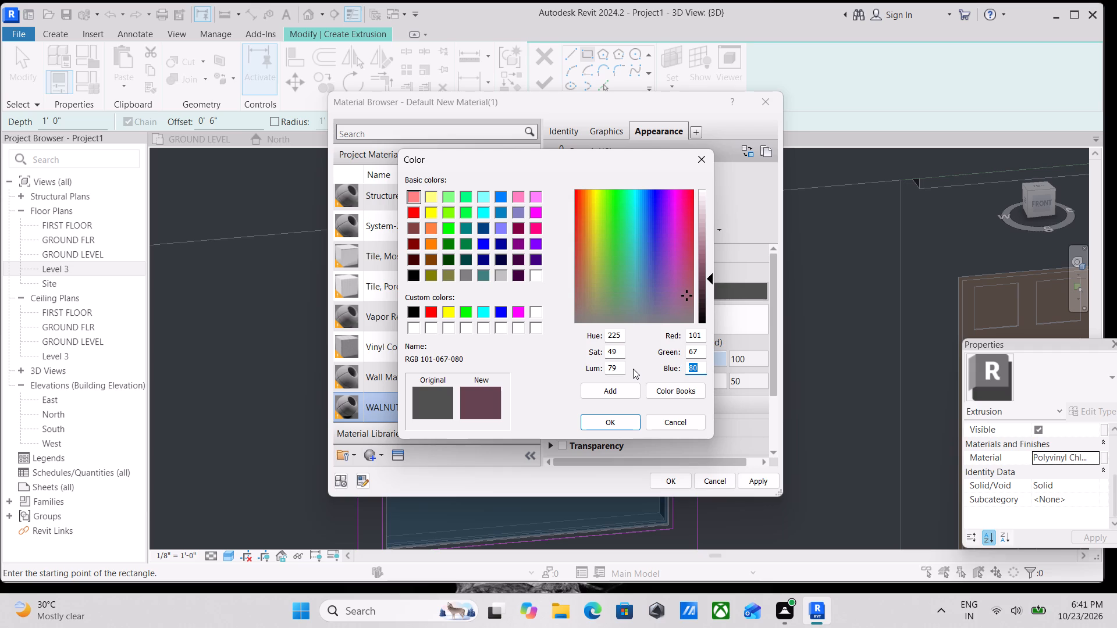
text(45)
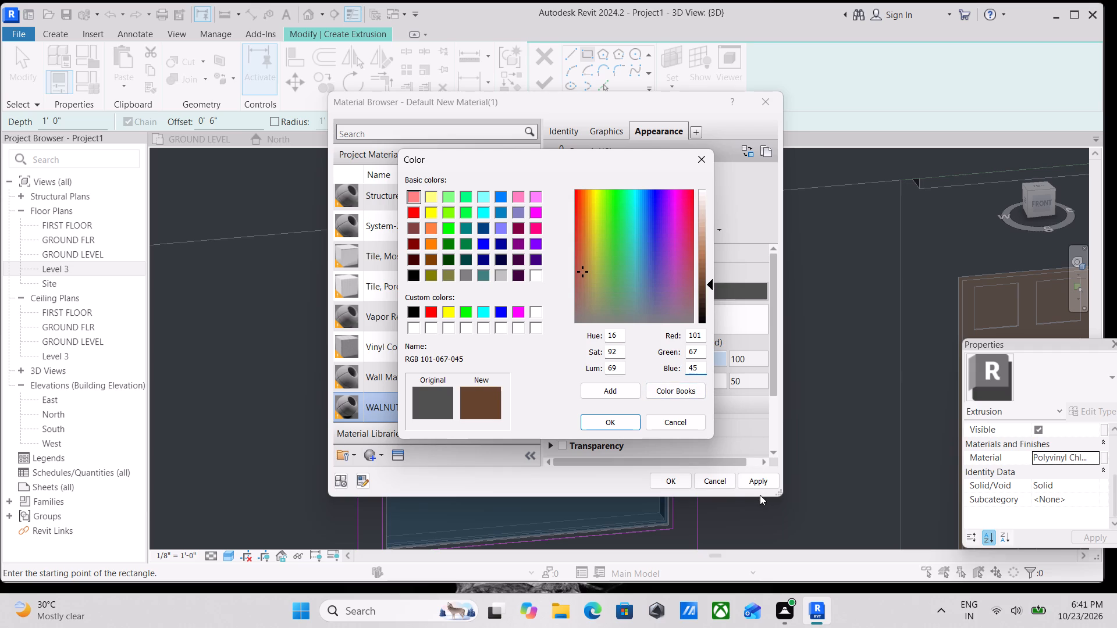
click(610, 422)
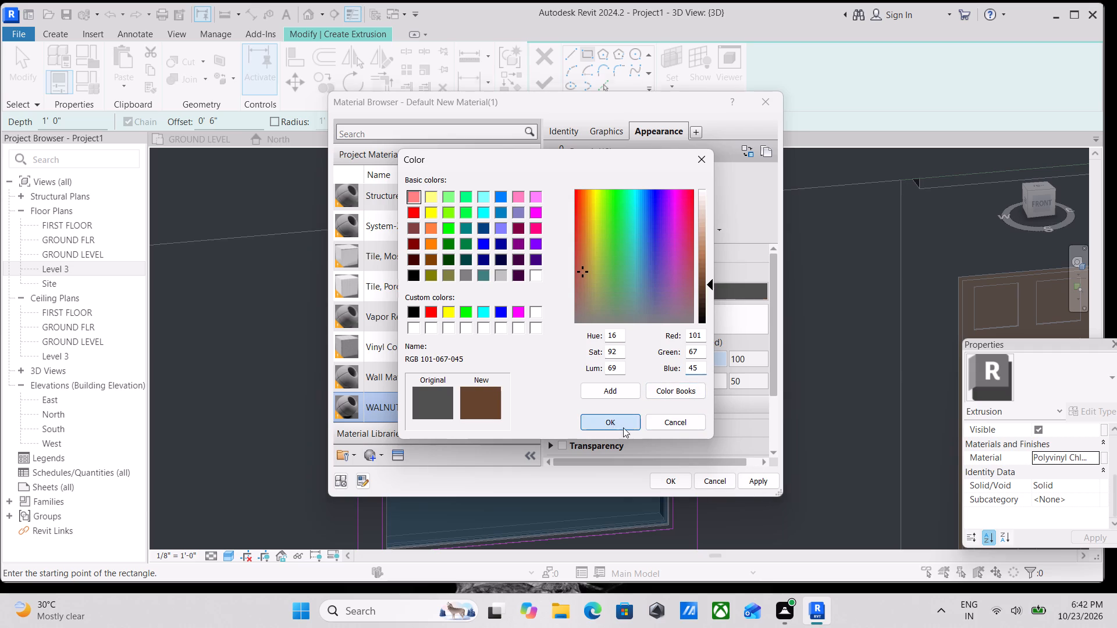
click(757, 483)
click(666, 479)
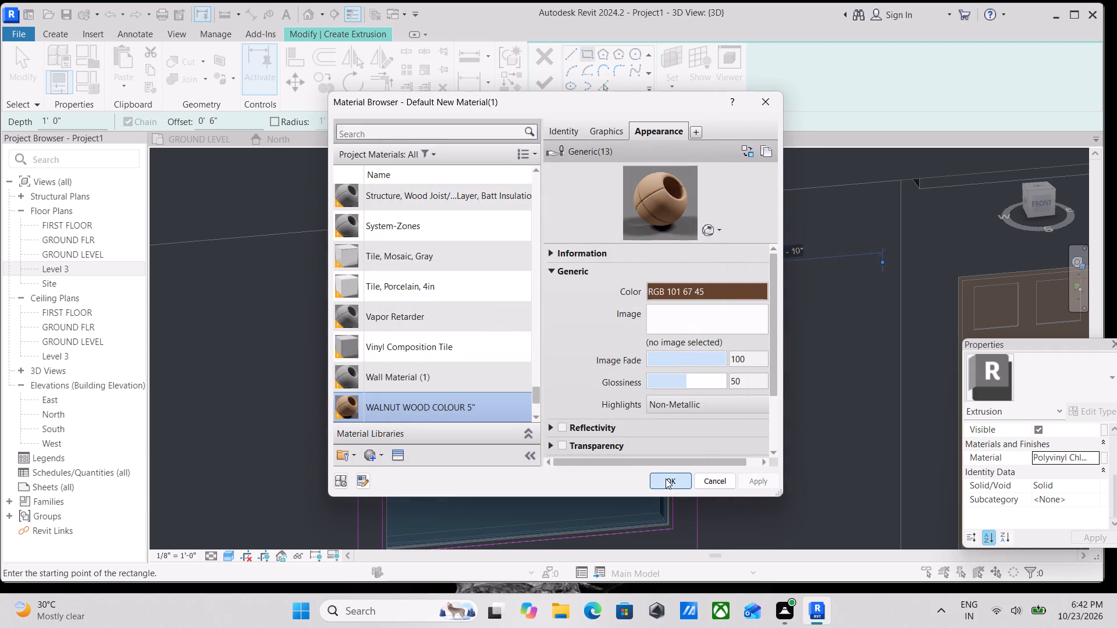
Finish the 1'-0" deep window surround extrusion and complete the in-place model, dismissing the save reminder without saving.
click(545, 84)
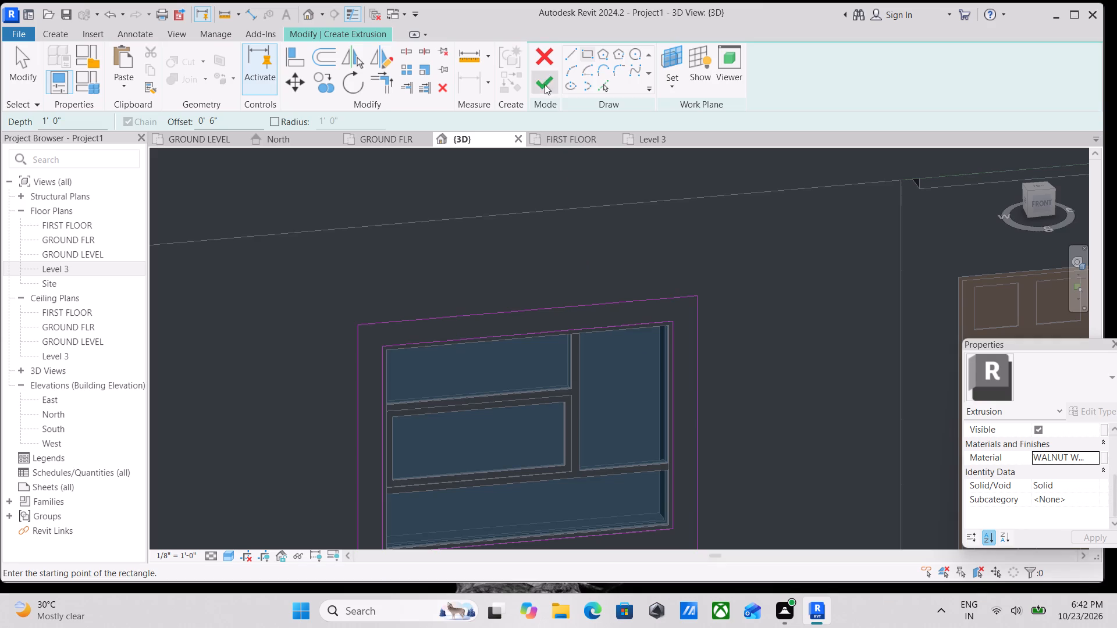
scroll(609, 327, down, 3)
scroll(714, 277, down, 1)
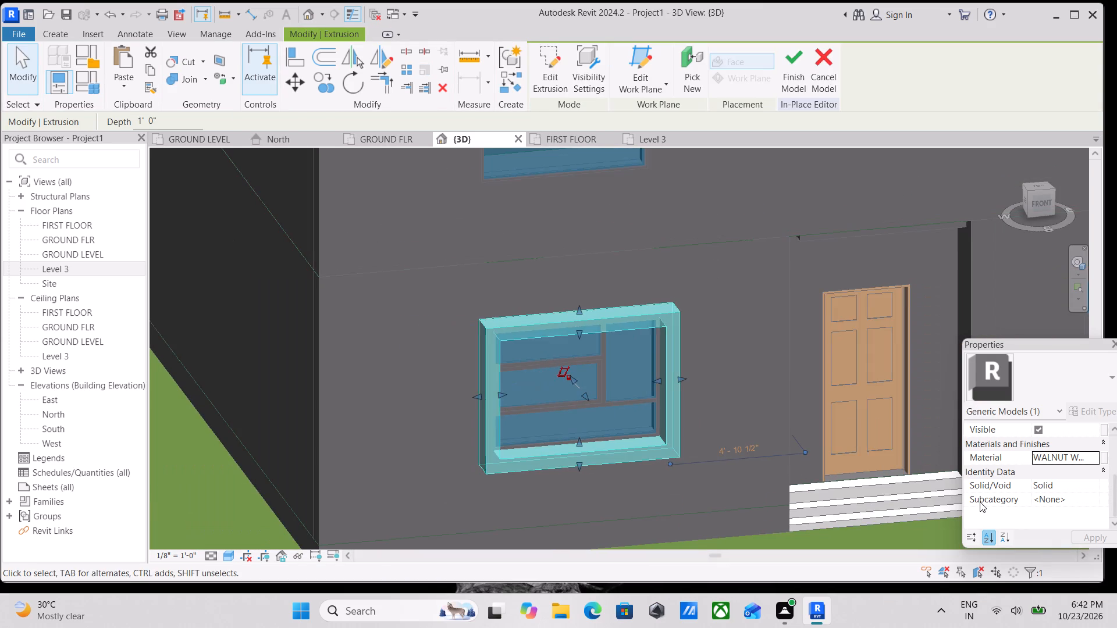
scroll(977, 502, down, 2)
click(794, 60)
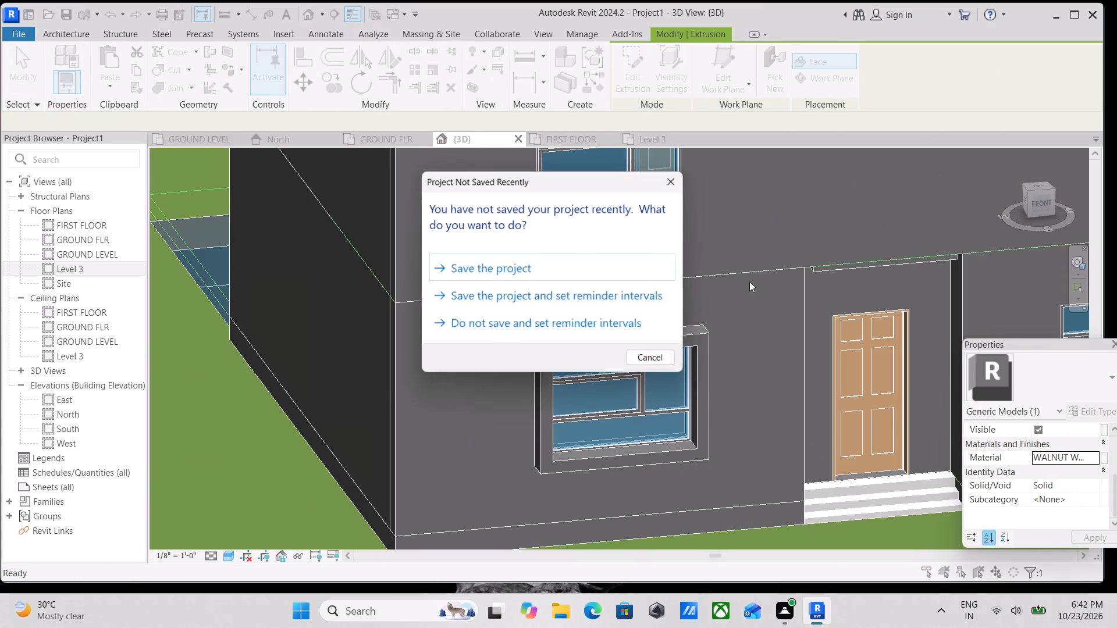
scroll(689, 399, down, 3)
click(682, 180)
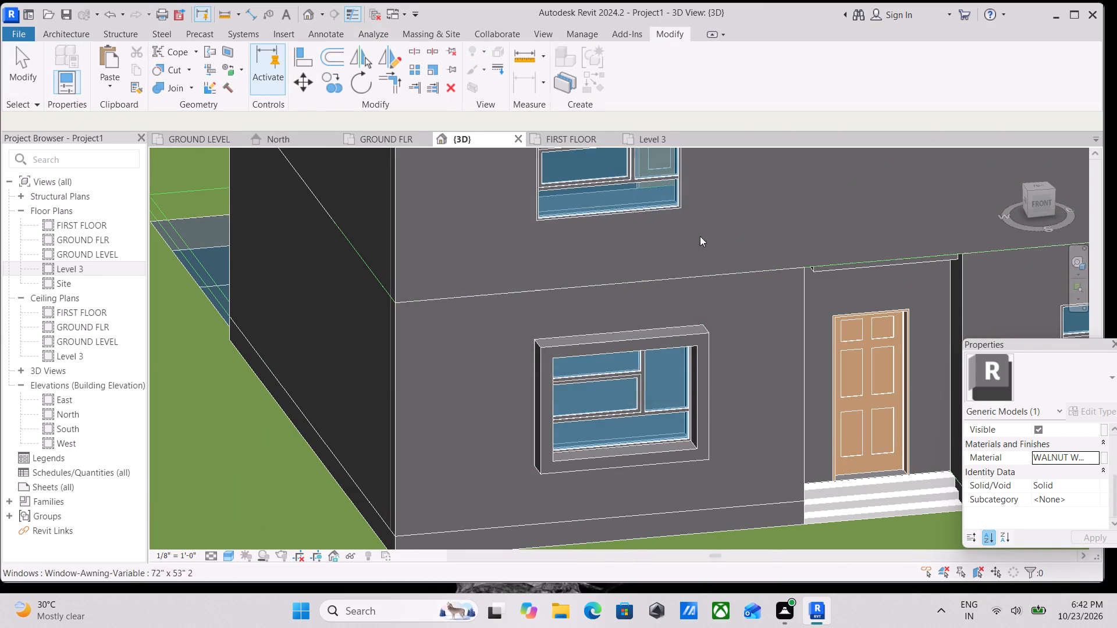
In a straight front view, copy the surround from its window's top midpoint onto the first-floor window directly above, allowing multiple copies.
scroll(720, 295, down, 5)
middle_drag(753, 342, 732, 387)
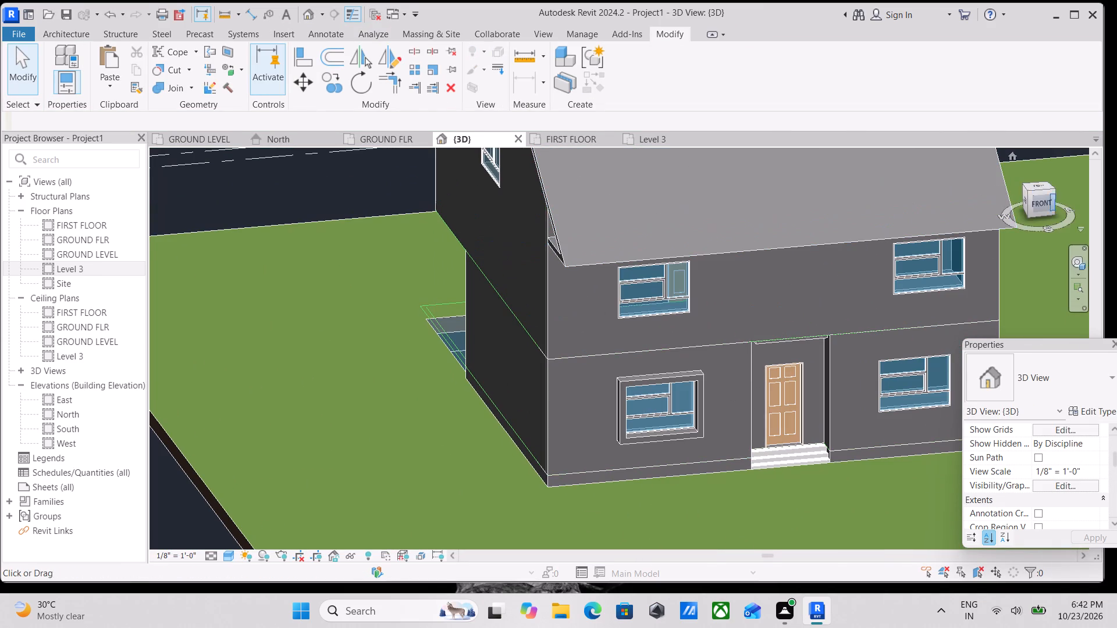
scroll(748, 389, up, 3)
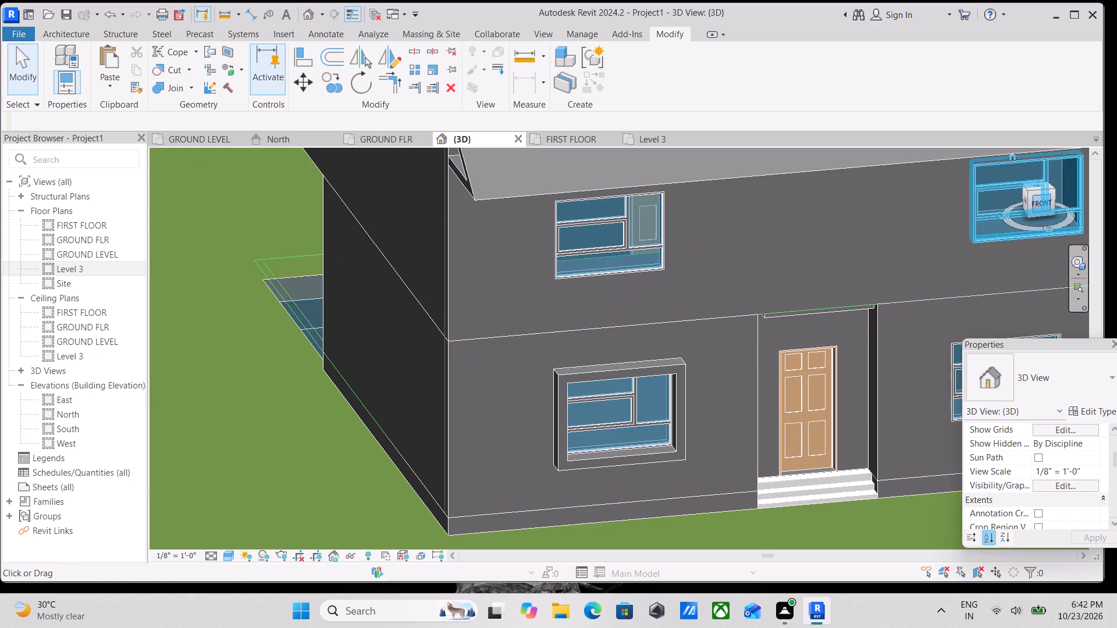
click(1040, 210)
scroll(613, 322, up, 15)
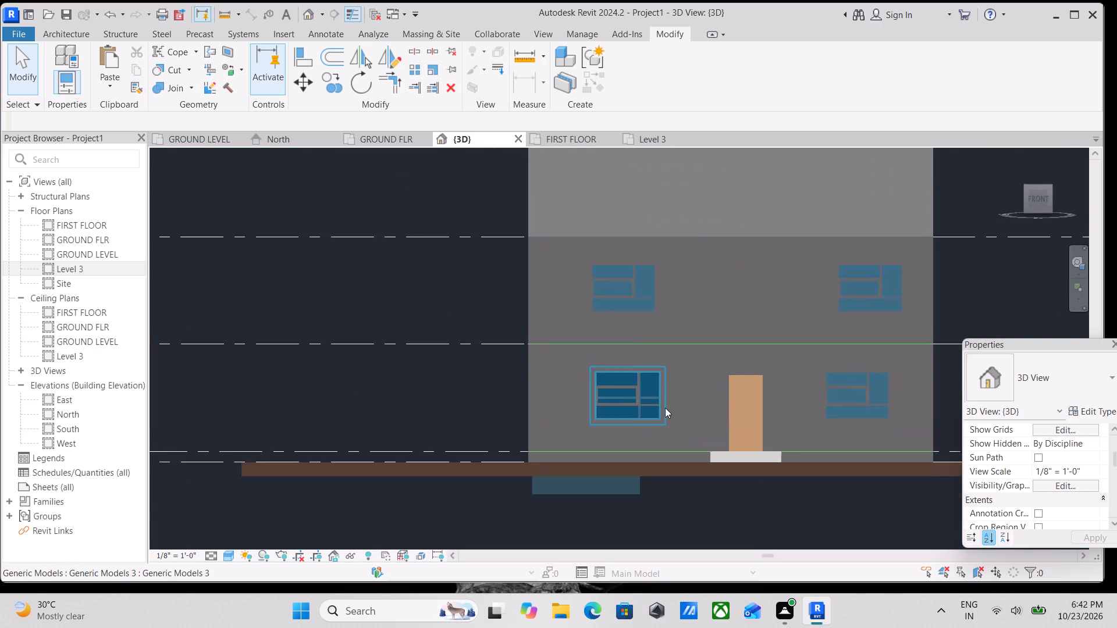
scroll(665, 408, up, 1)
click(652, 345)
scroll(625, 341, up, 3)
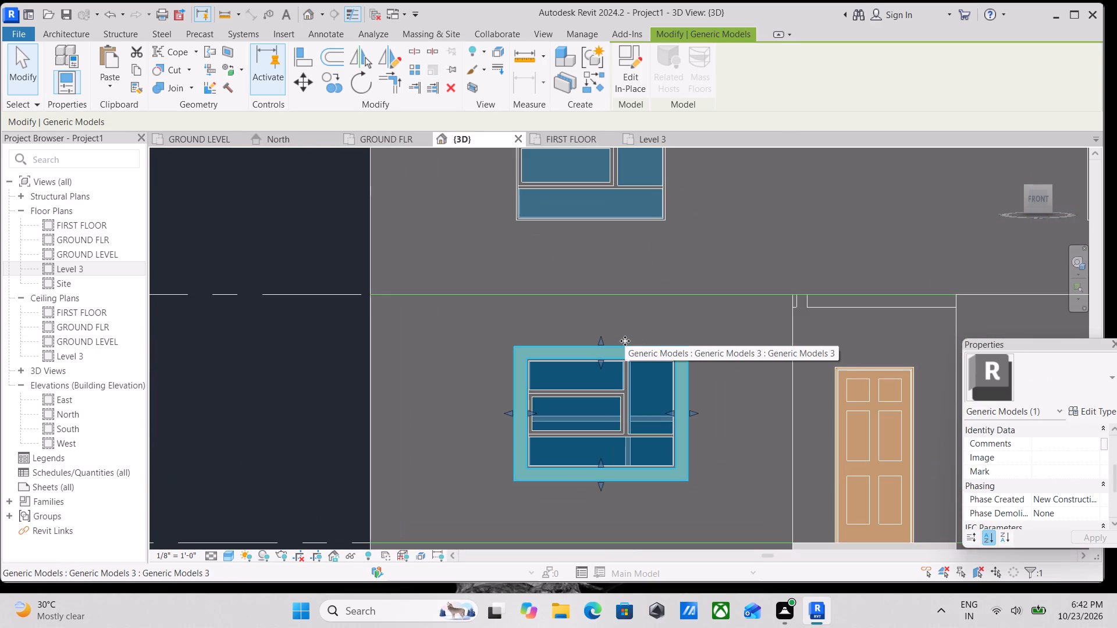
text(CO)
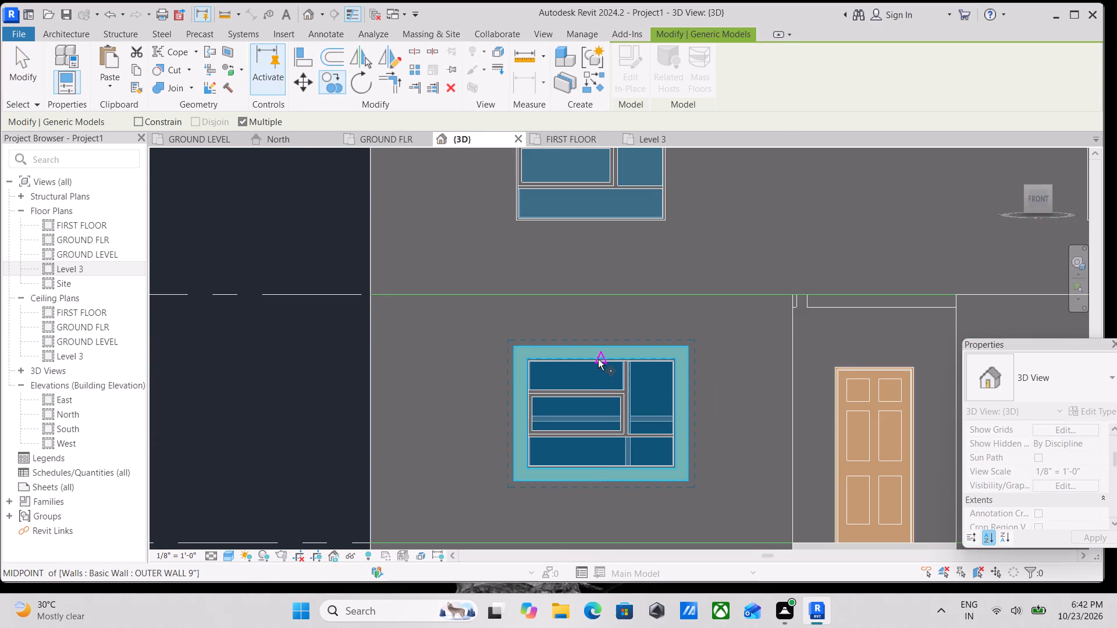
scroll(598, 359, up, 3)
click(604, 358)
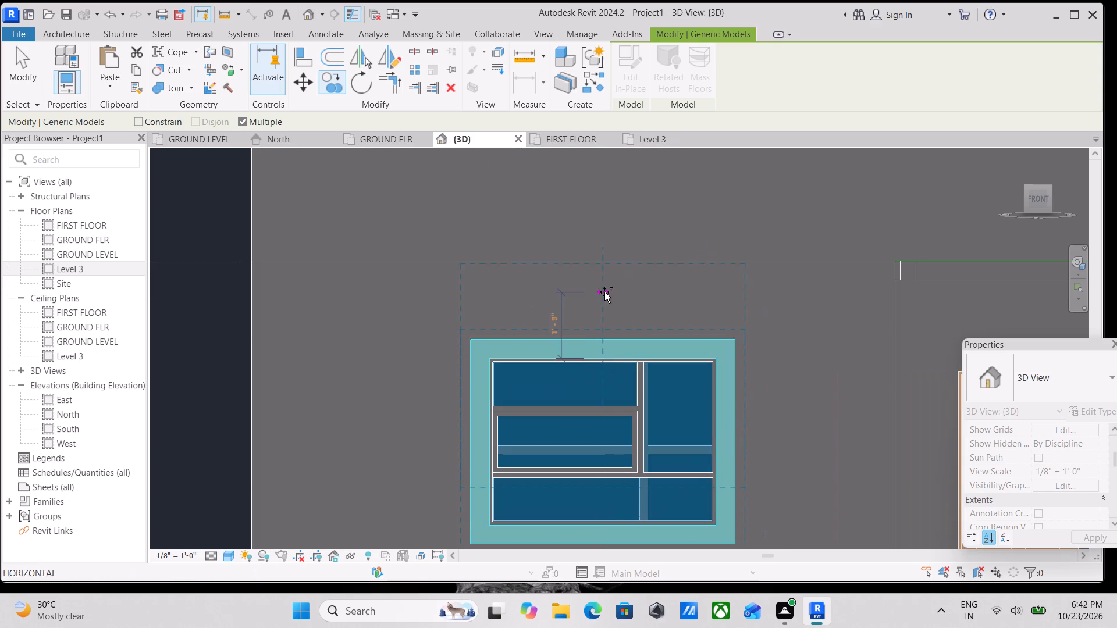
middle_drag(604, 292, 654, 473)
scroll(654, 473, up, 1)
middle_drag(633, 299, 666, 439)
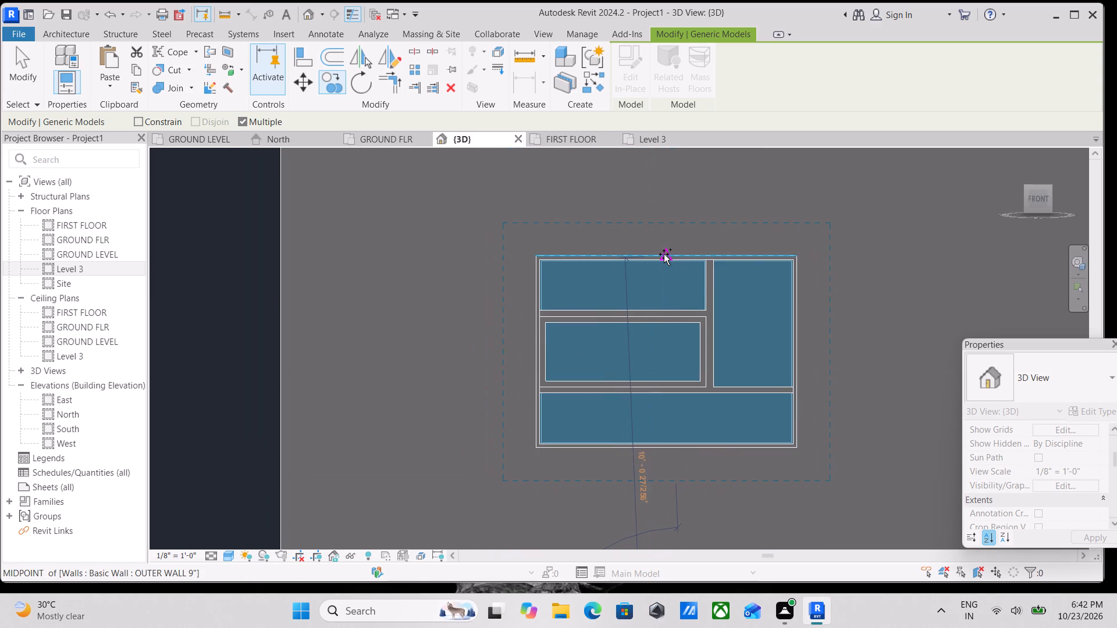
click(664, 252)
Place two more copies of the surround, on the first-floor and ground-floor windows east of the front door.
scroll(664, 252, down, 4)
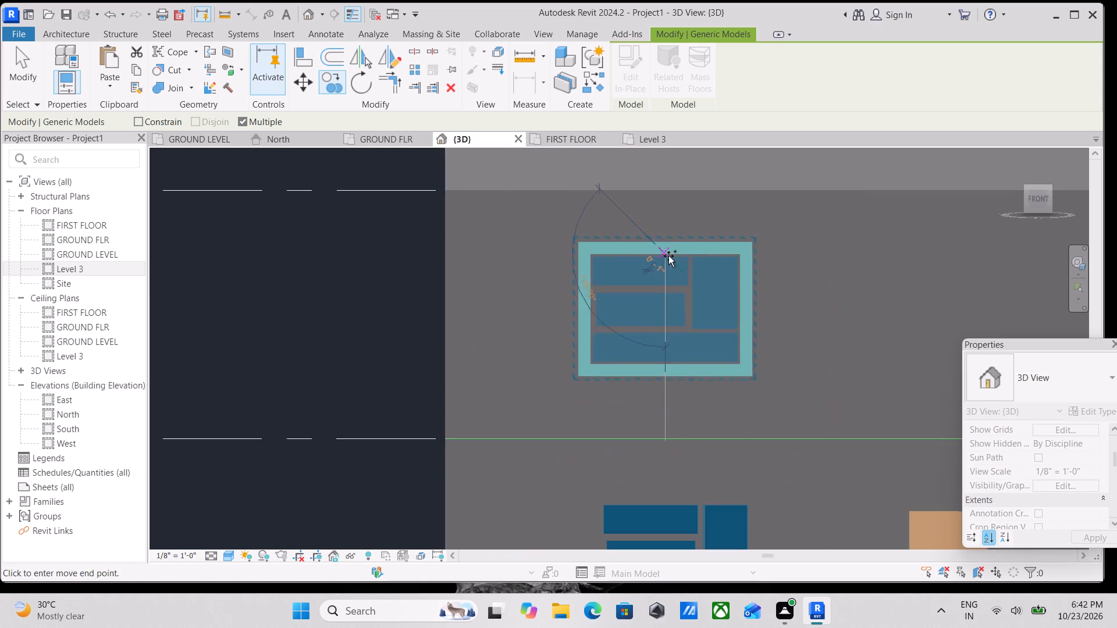
middle_drag(745, 272, 416, 281)
middle_drag(679, 238, 550, 277)
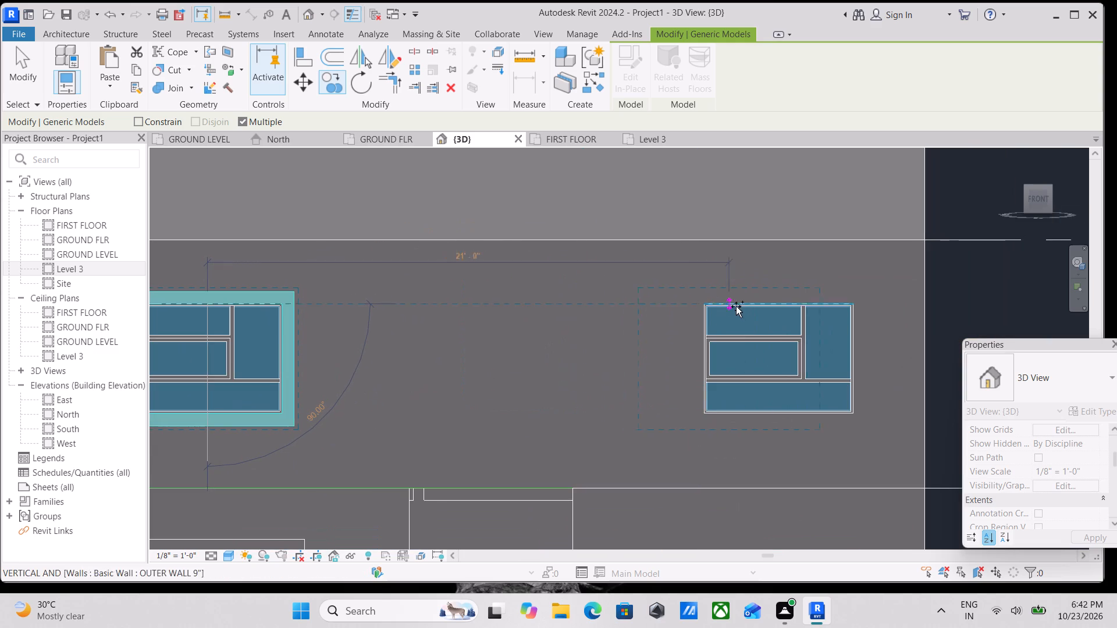
click(781, 305)
scroll(780, 306, down, 3)
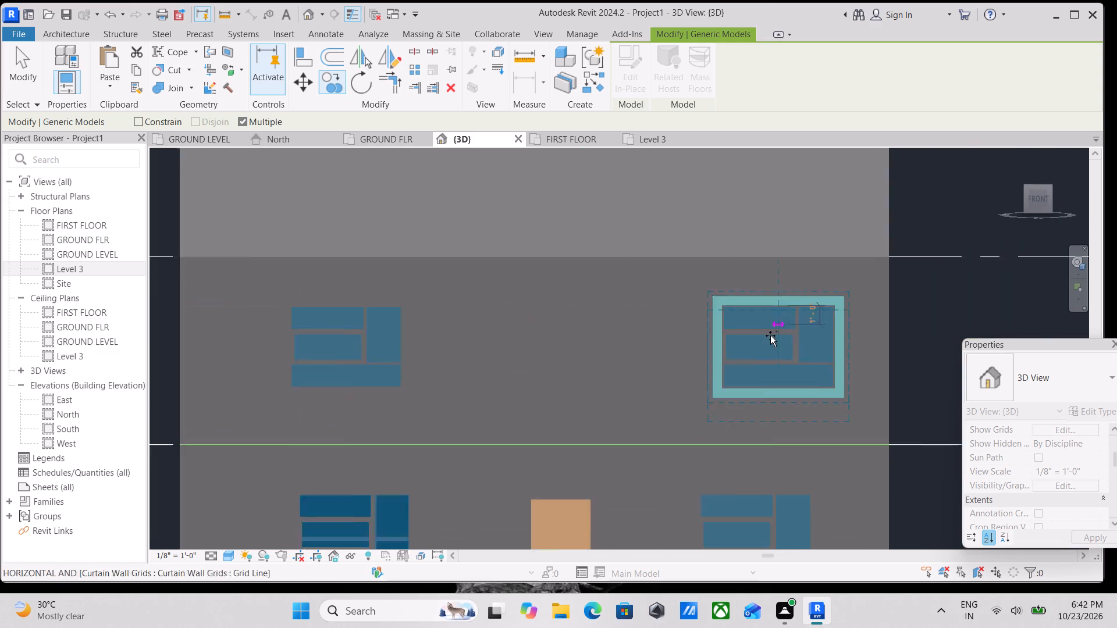
middle_drag(770, 336, 765, 217)
scroll(757, 358, up, 2)
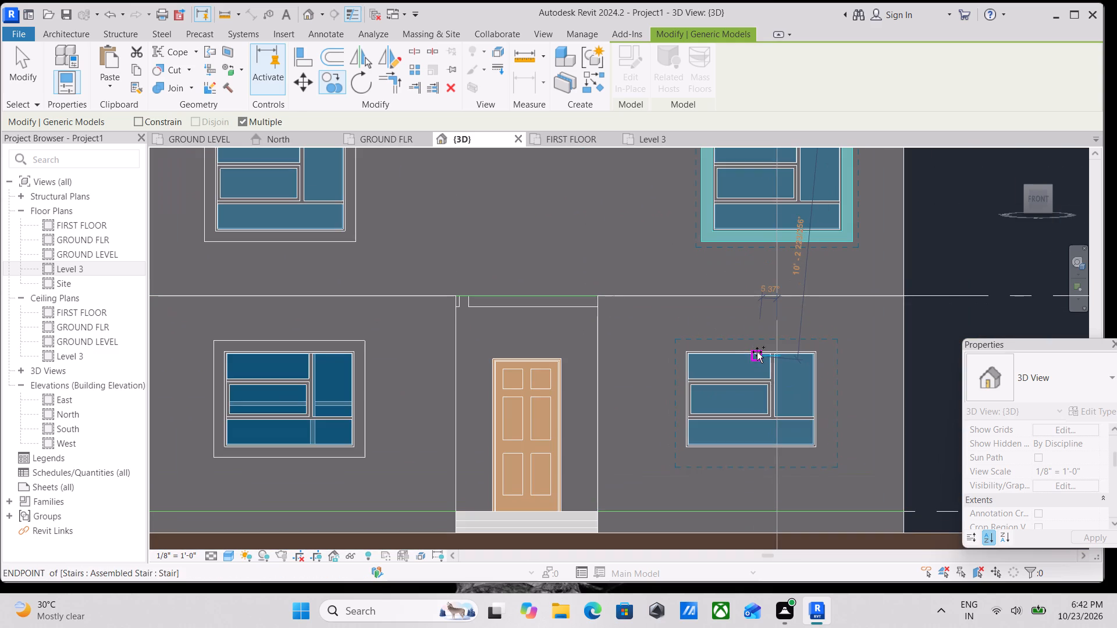
scroll(752, 347, up, 3)
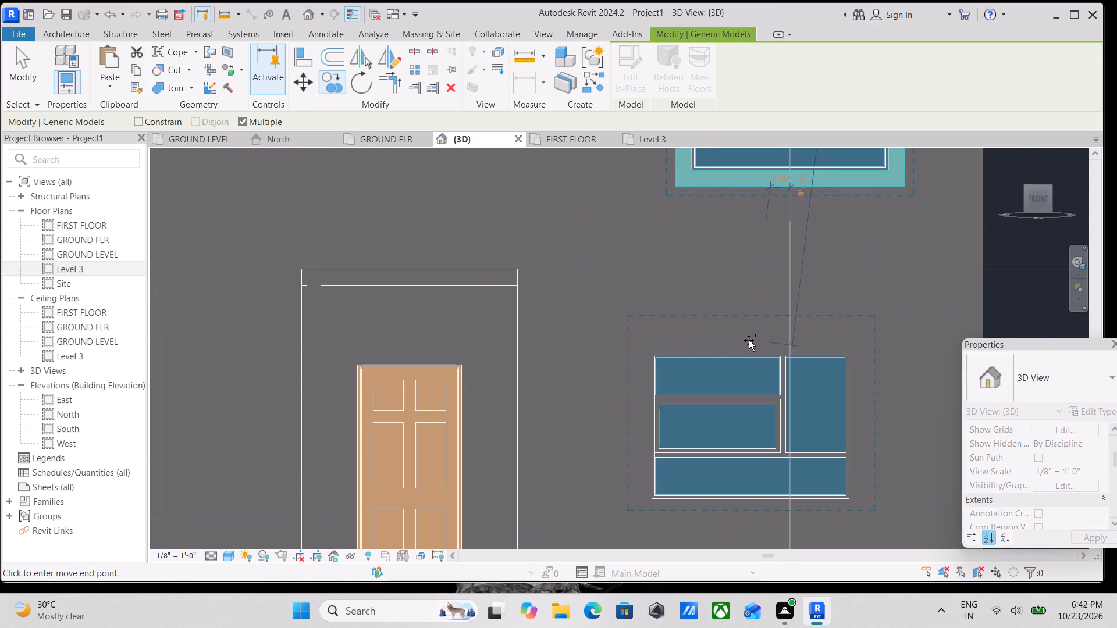
click(749, 349)
scroll(750, 349, down, 7)
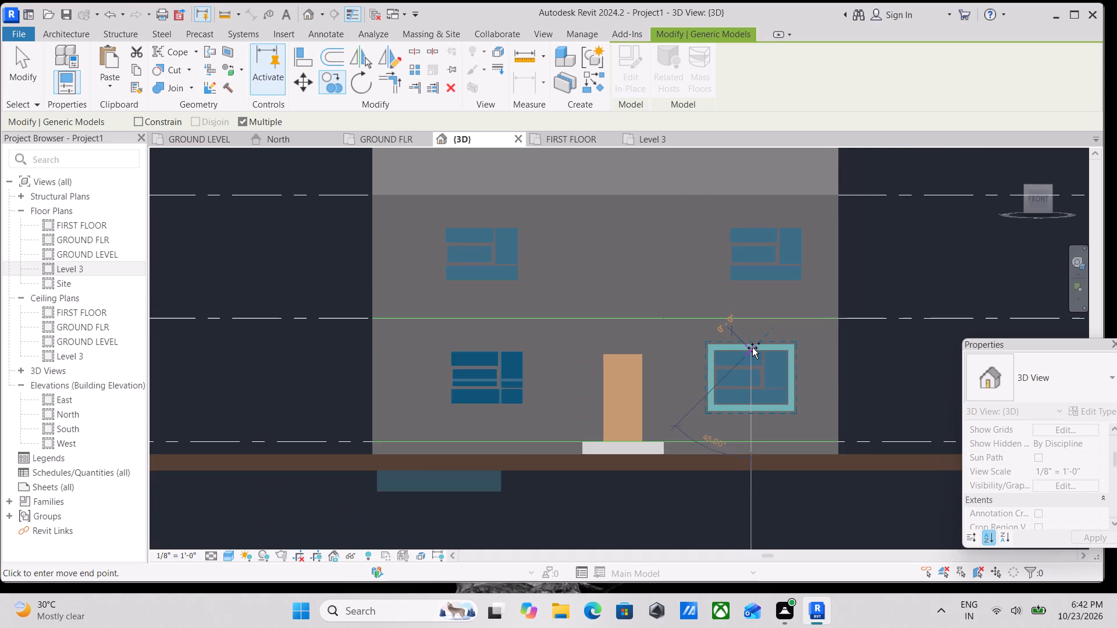
key(Escape)
Set the 3D view's visual style to Realistic, viewing the house from its front west corner.
scroll(755, 348, down, 4)
scroll(697, 361, down, 2)
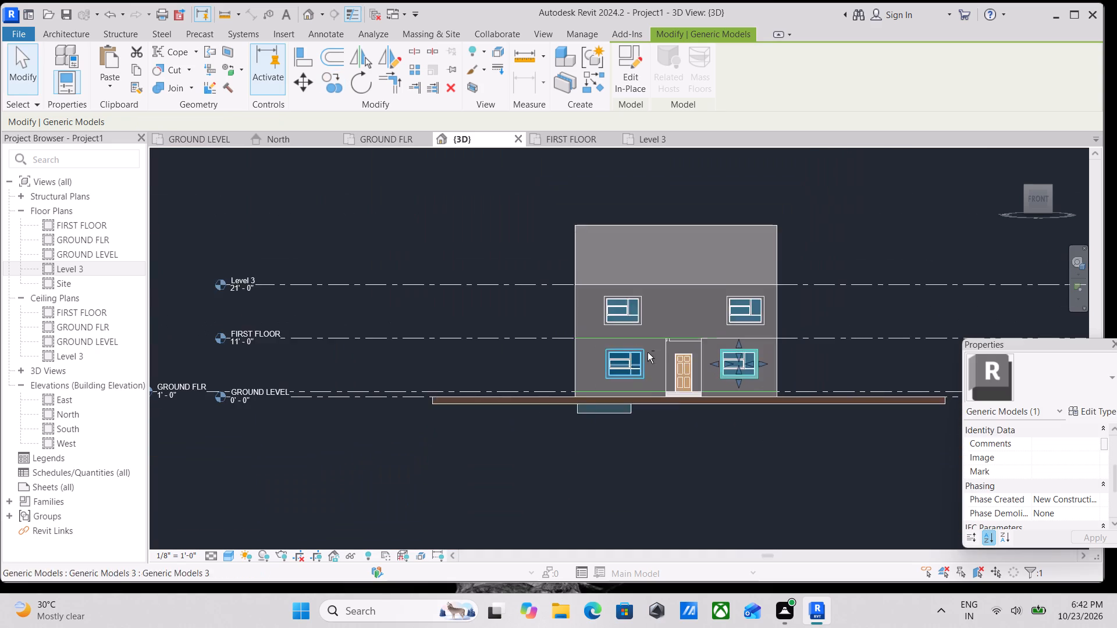
shift+middle_drag(654, 364, 771, 451)
scroll(689, 394, up, 6)
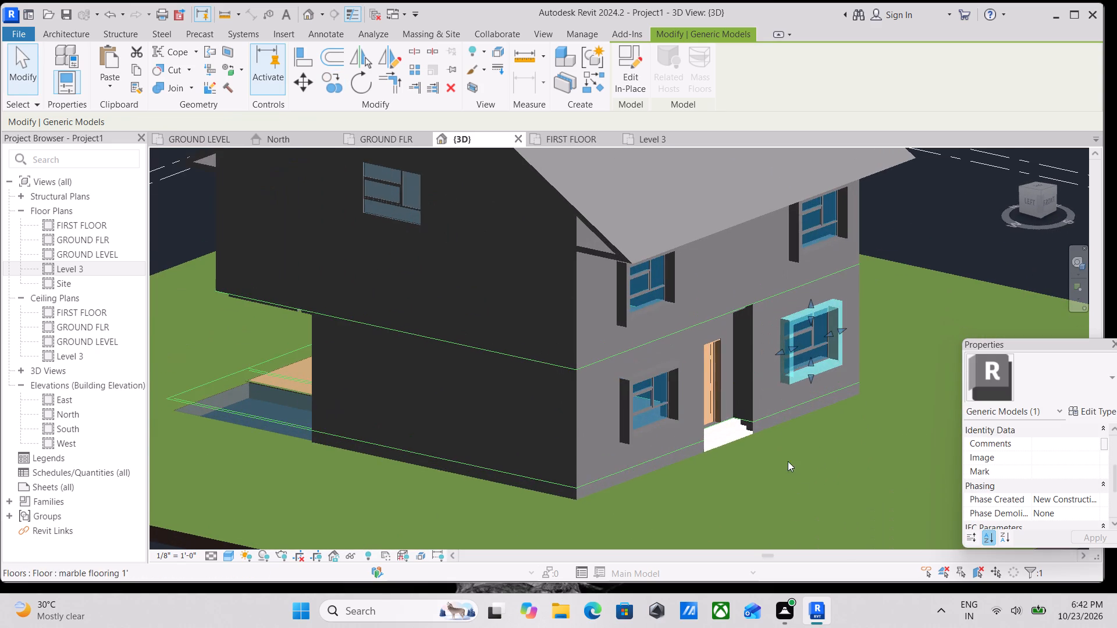
click(225, 555)
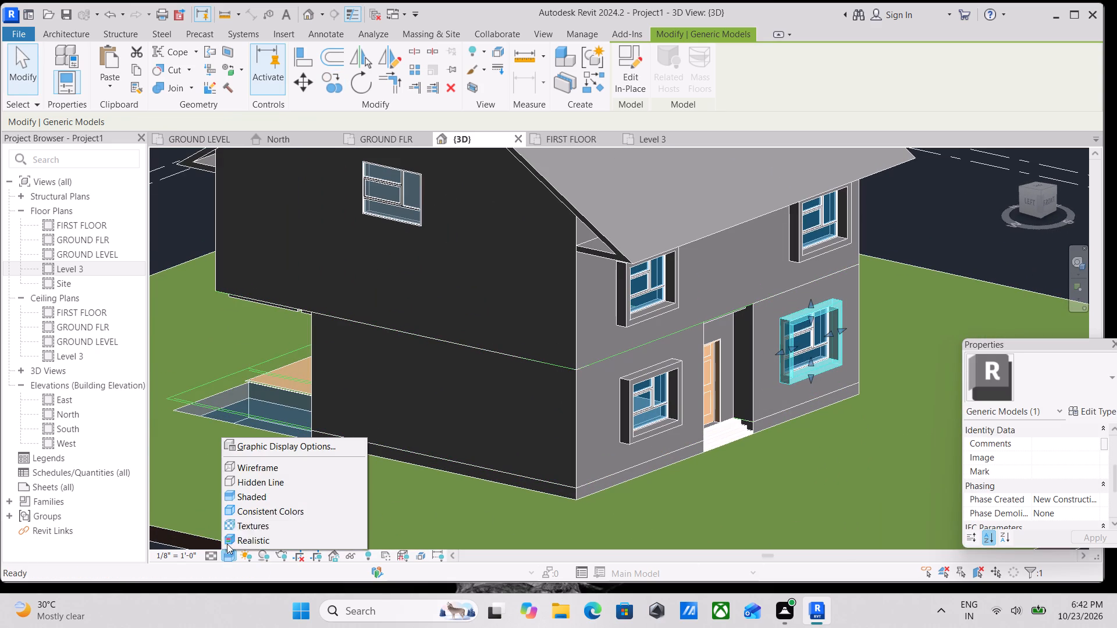
click(239, 540)
scroll(613, 416, up, 3)
scroll(688, 411, down, 7)
scroll(770, 409, down, 2)
scroll(764, 380, up, 6)
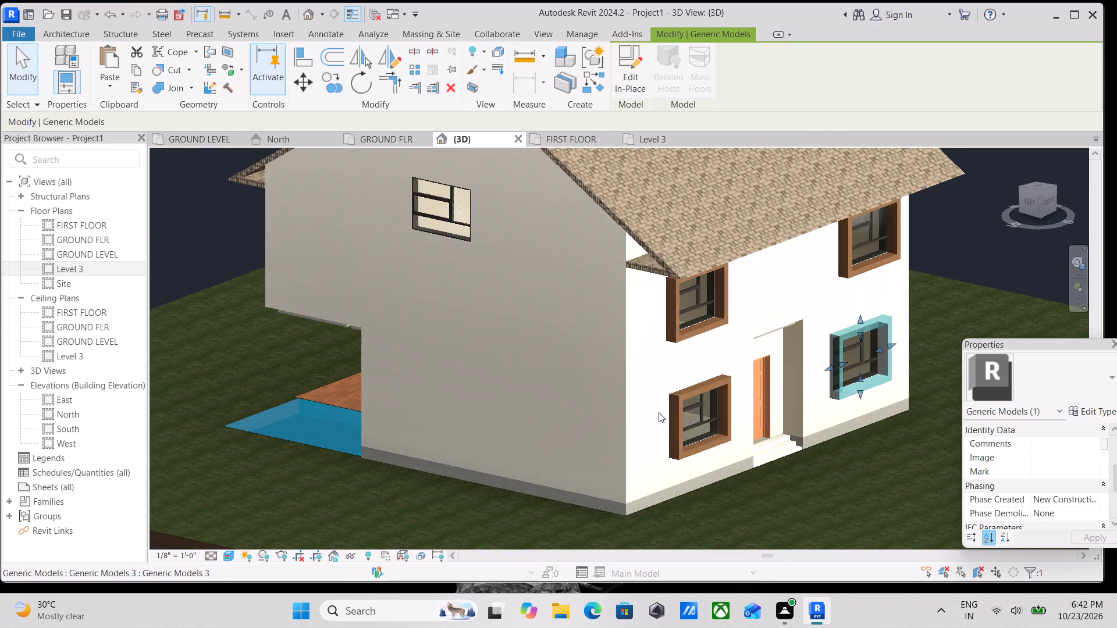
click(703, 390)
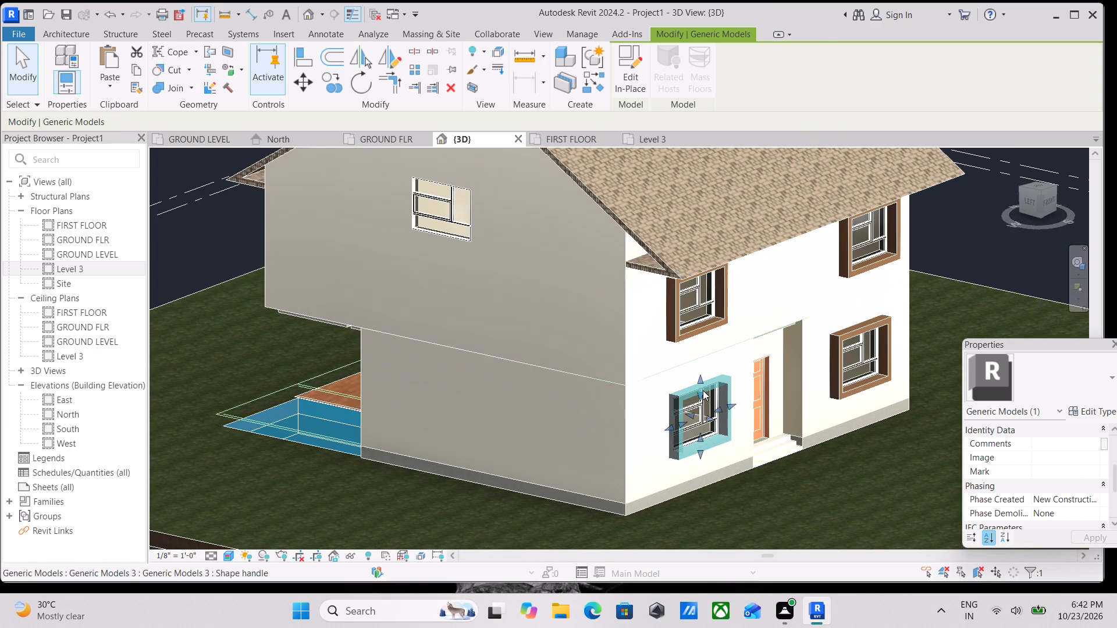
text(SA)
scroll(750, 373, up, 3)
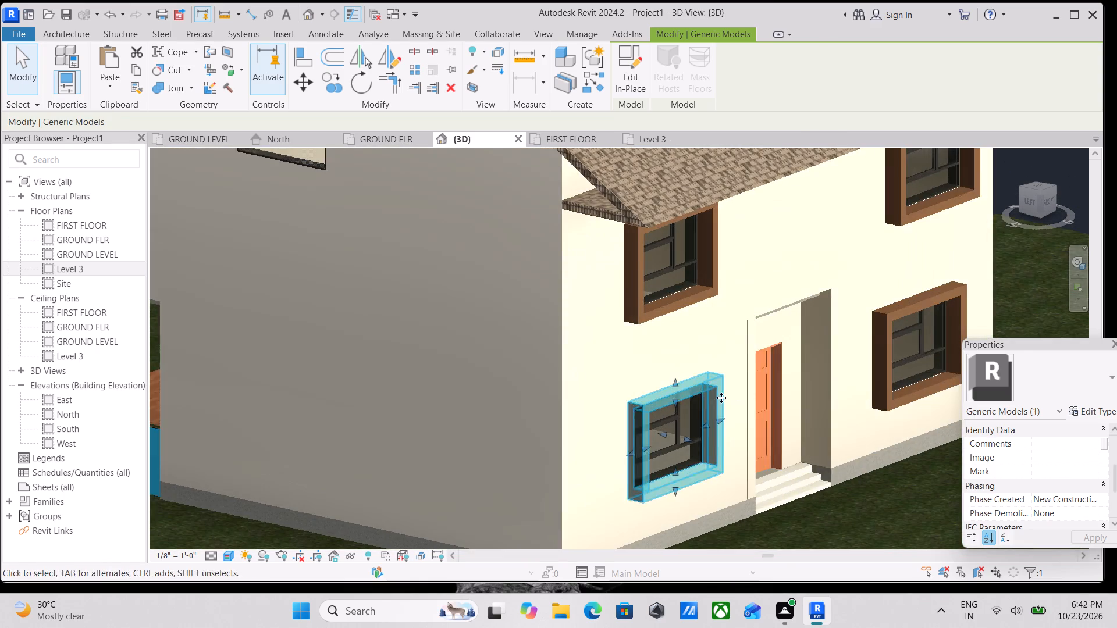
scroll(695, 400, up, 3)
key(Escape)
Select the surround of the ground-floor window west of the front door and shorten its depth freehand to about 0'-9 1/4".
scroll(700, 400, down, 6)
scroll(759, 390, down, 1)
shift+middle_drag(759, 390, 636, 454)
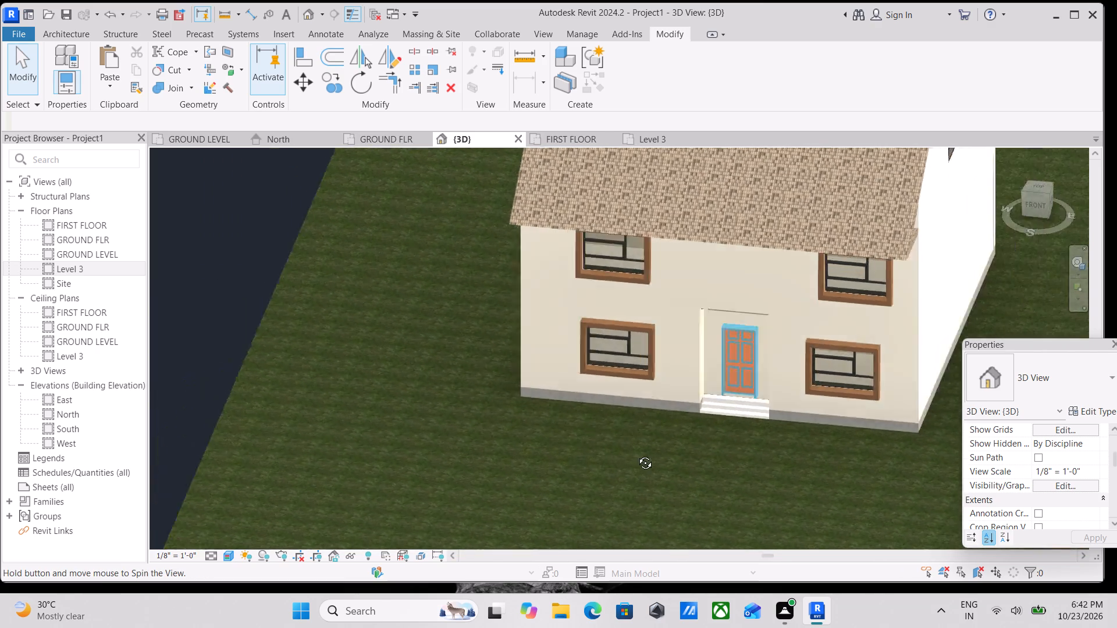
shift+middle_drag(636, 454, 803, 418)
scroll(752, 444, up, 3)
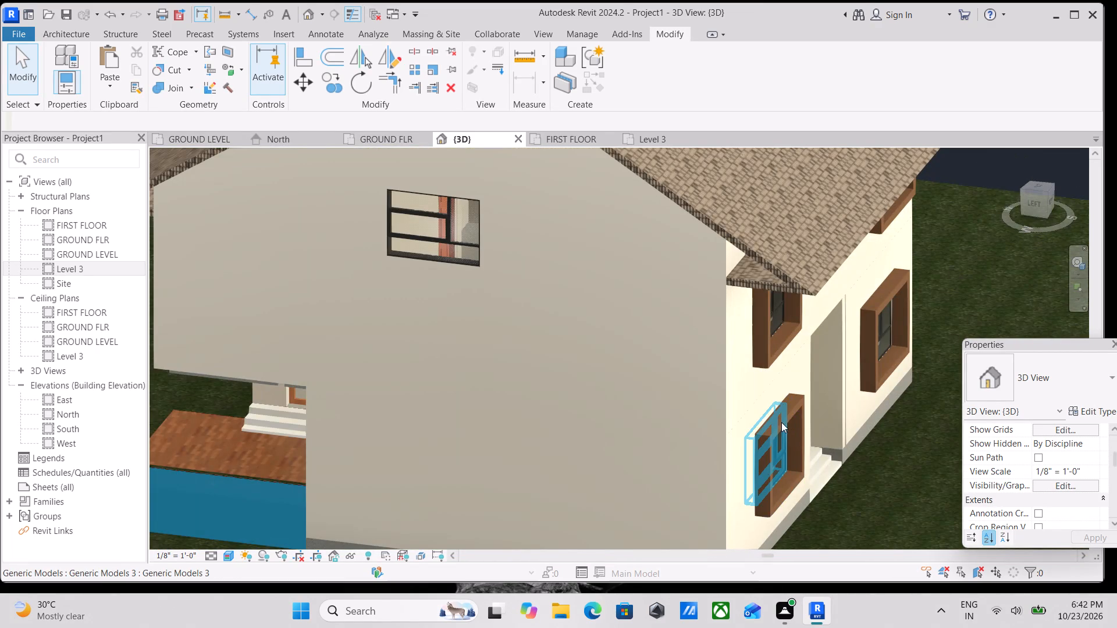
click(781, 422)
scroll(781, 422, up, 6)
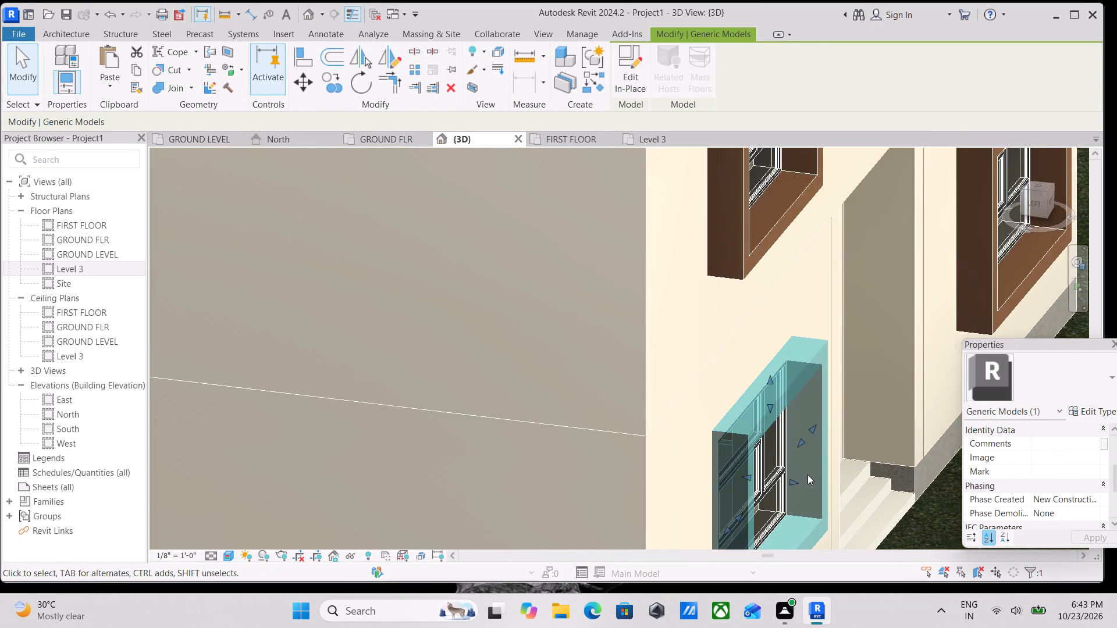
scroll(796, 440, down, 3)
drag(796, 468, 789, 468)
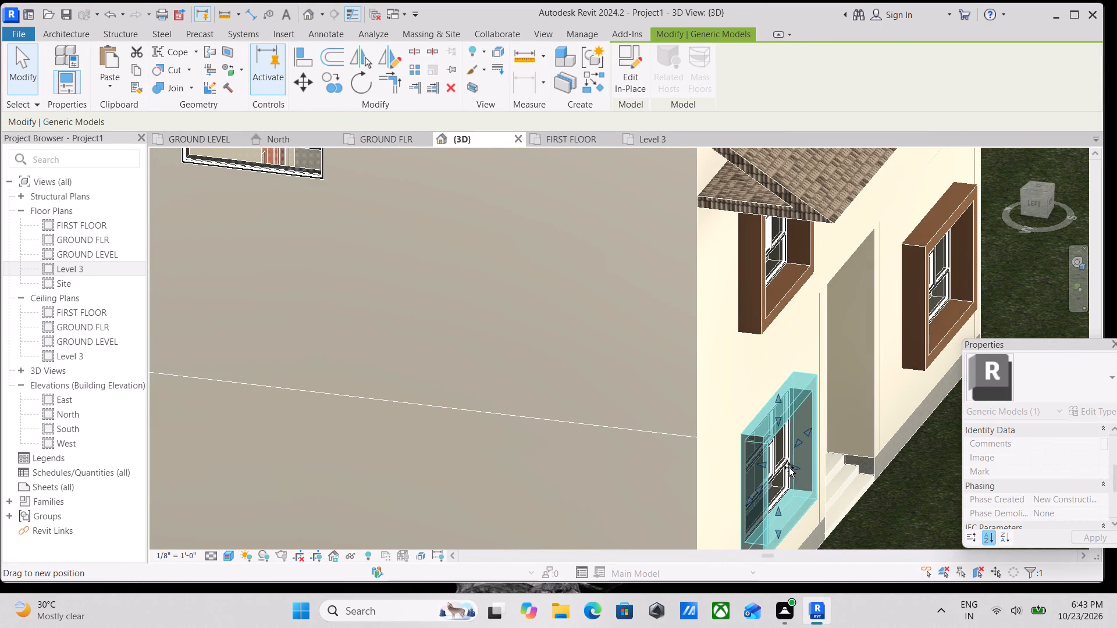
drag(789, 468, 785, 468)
Edit the ground-floor west window surround in place, set its Extrusion End to 6", and finish the model.
scroll(812, 430, down, 2)
middle_drag(791, 426, 749, 423)
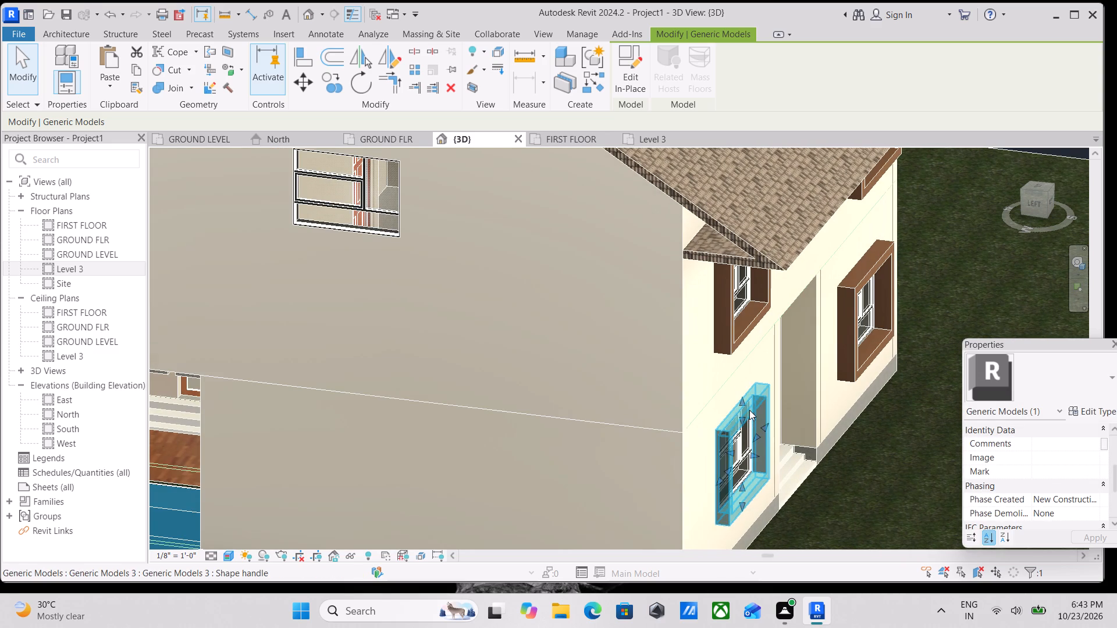
click(635, 83)
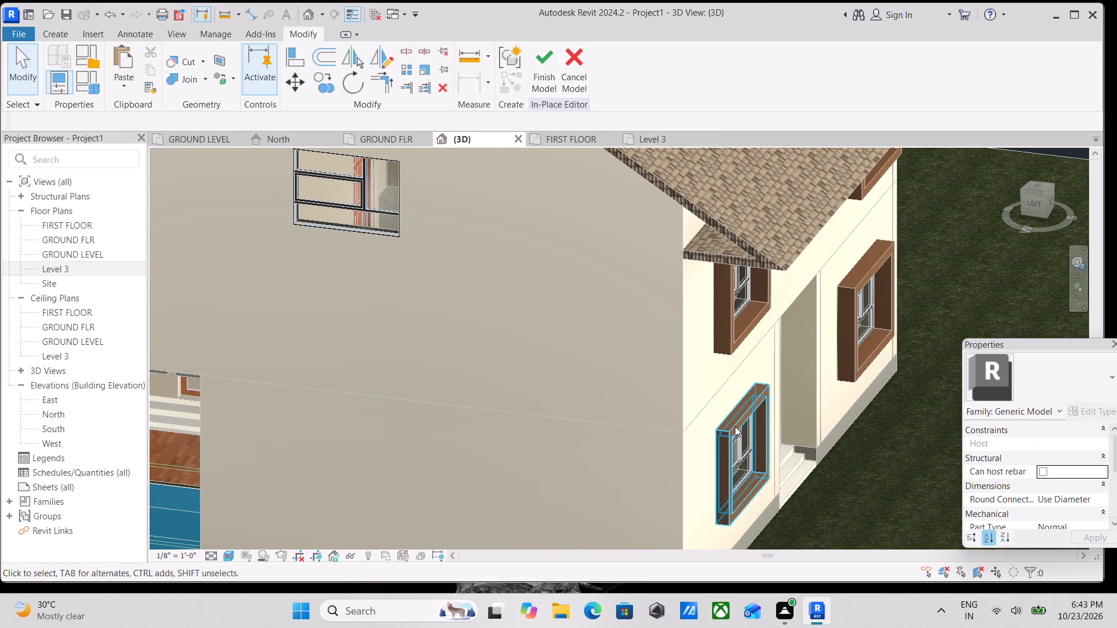
click(735, 426)
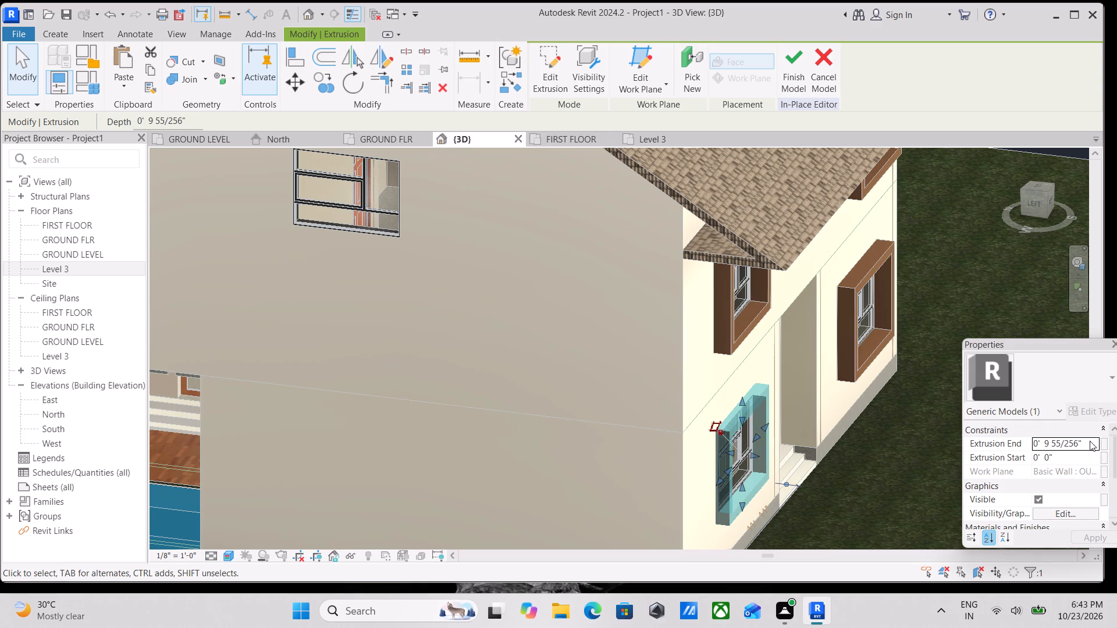
click(1090, 441)
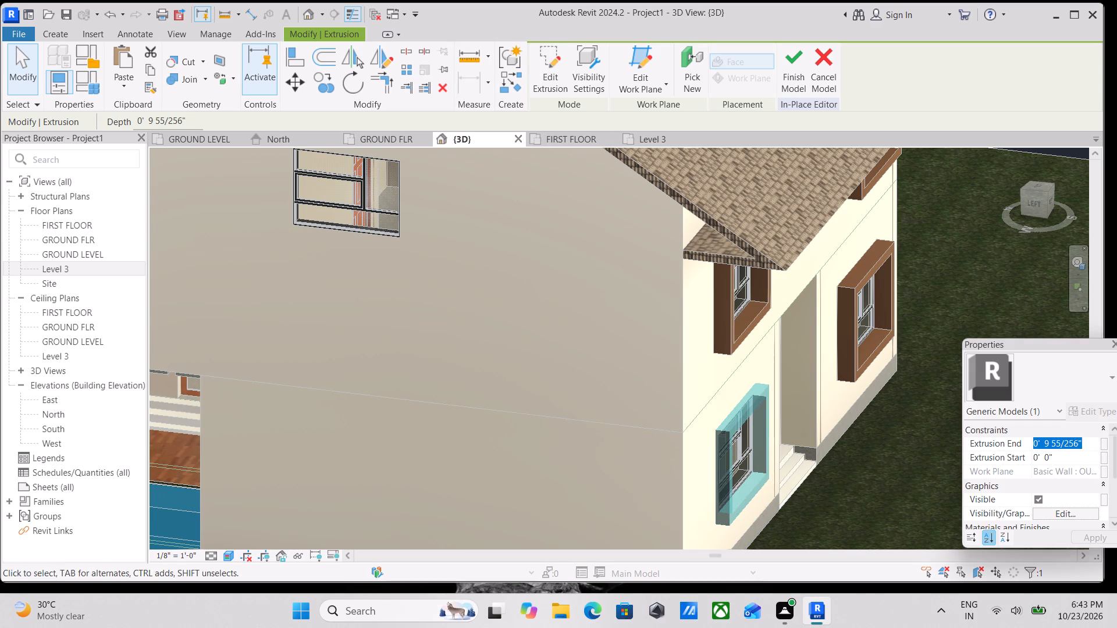
key(6)
key(shift+quotedbl)
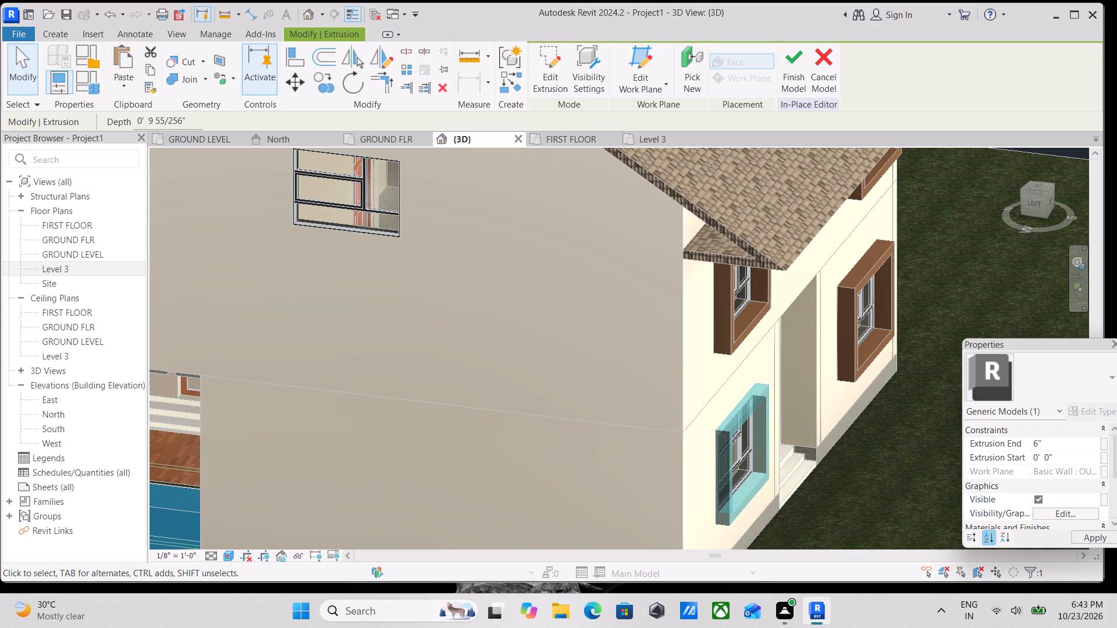
key(Return)
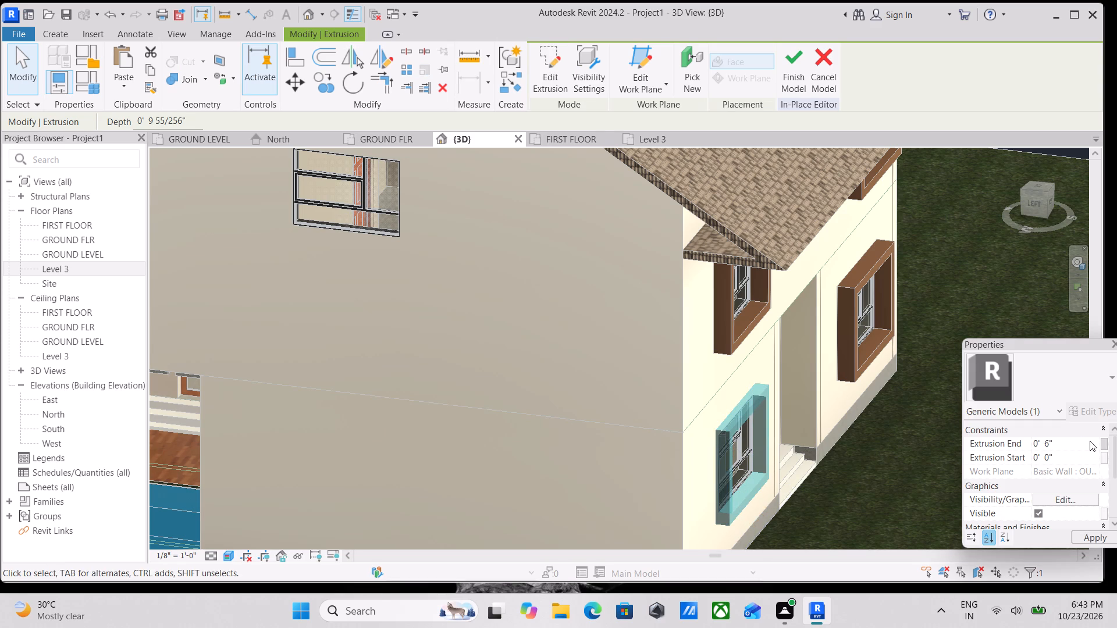
click(1060, 441)
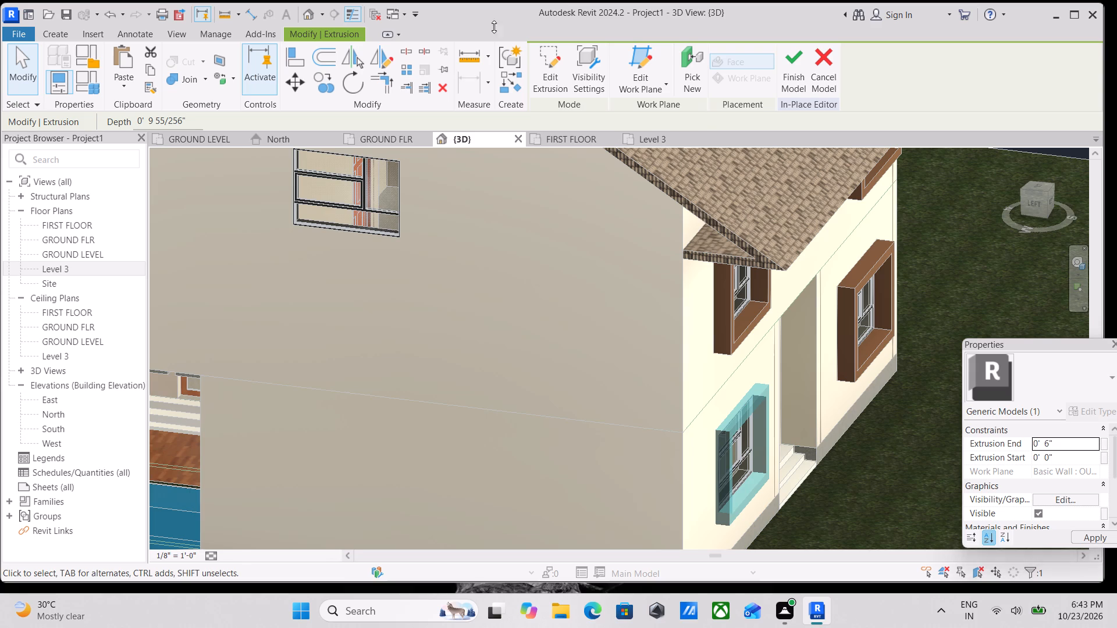
click(784, 62)
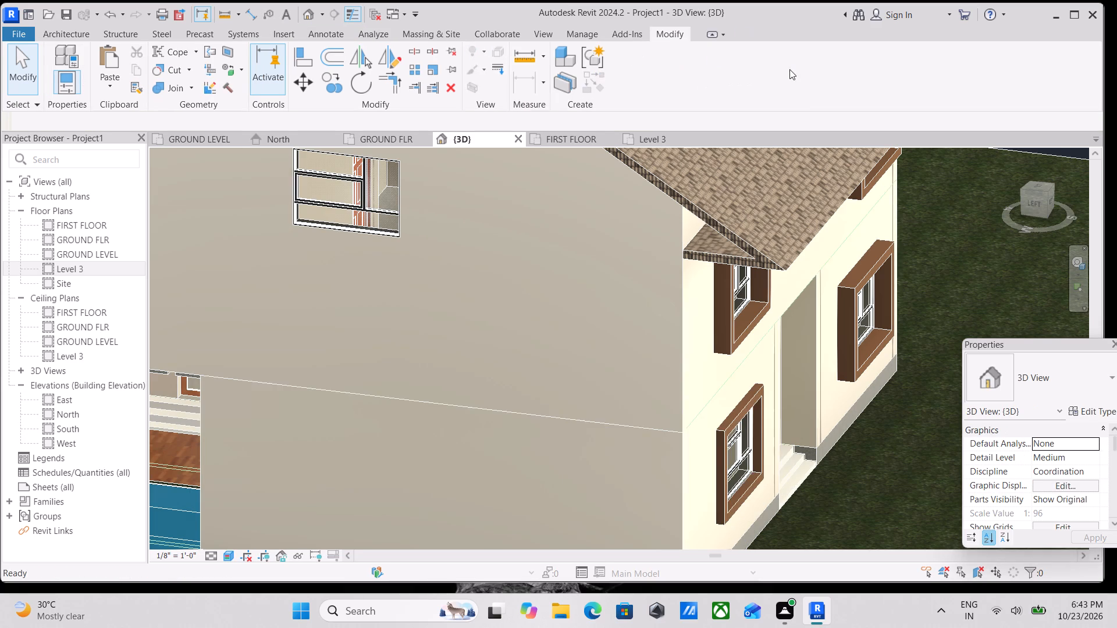
Edit the surround of the first-floor window west of the door in place, set its Extrusion End to 6", and finish the model.
scroll(788, 453, down, 5)
scroll(805, 394, down, 1)
middle_drag(805, 394, 713, 398)
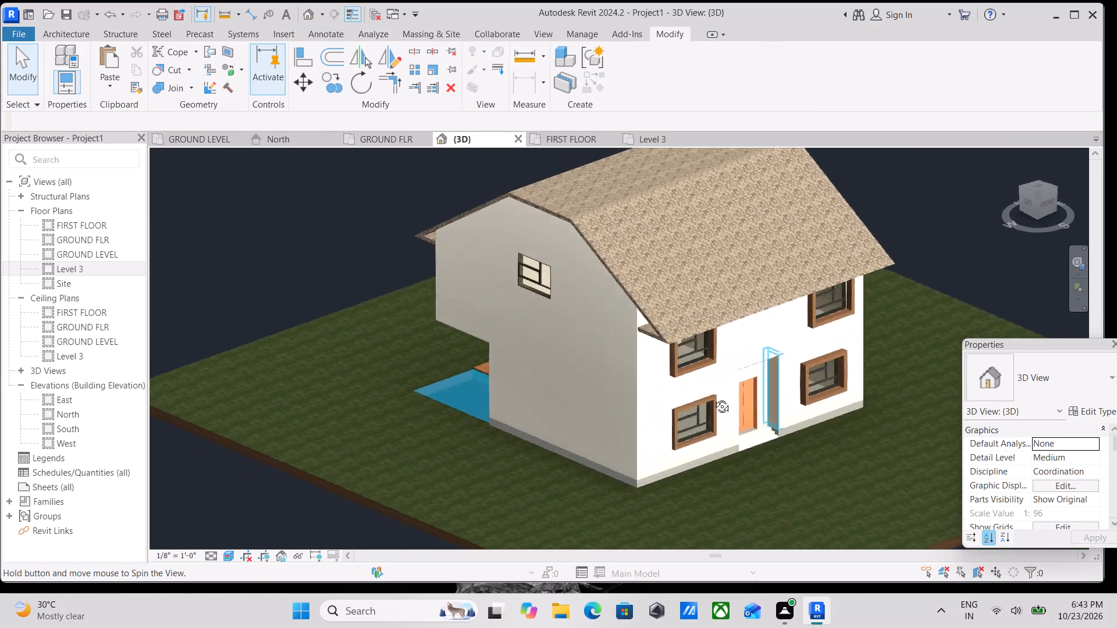
middle_drag(713, 398, 543, 369)
scroll(559, 374, down, 1)
scroll(750, 299, up, 1)
middle_drag(750, 299, 713, 411)
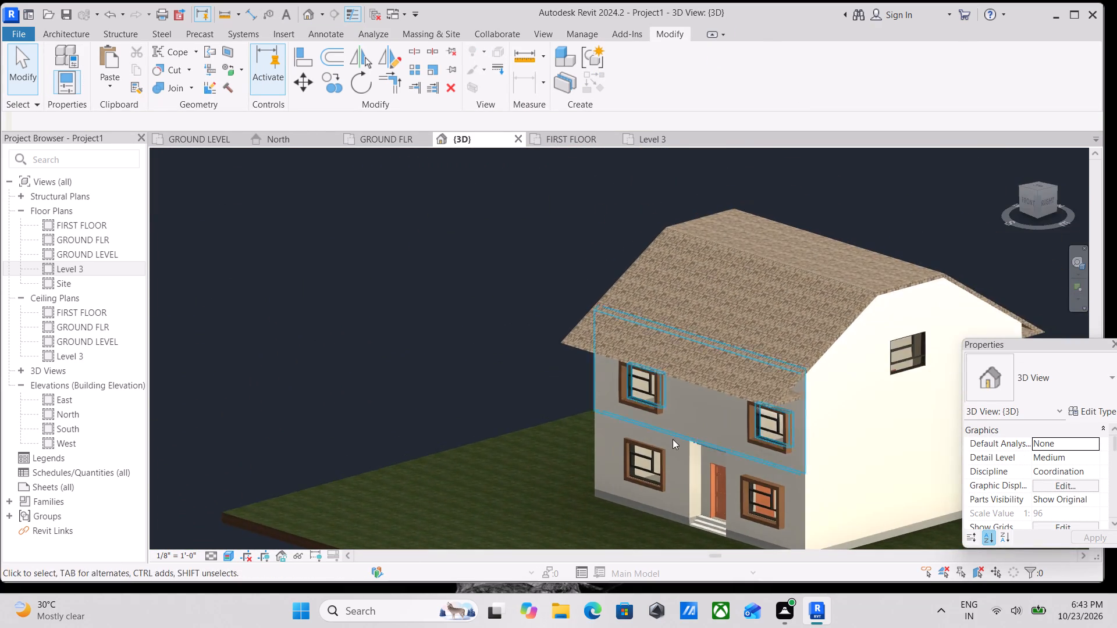
scroll(645, 398, up, 6)
click(626, 395)
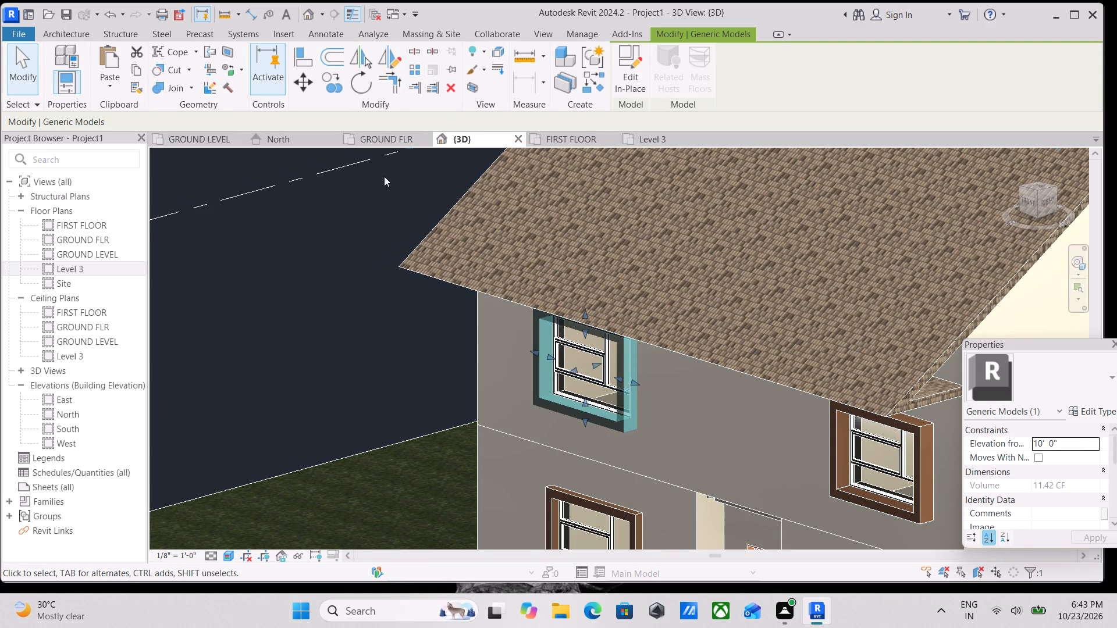
click(631, 87)
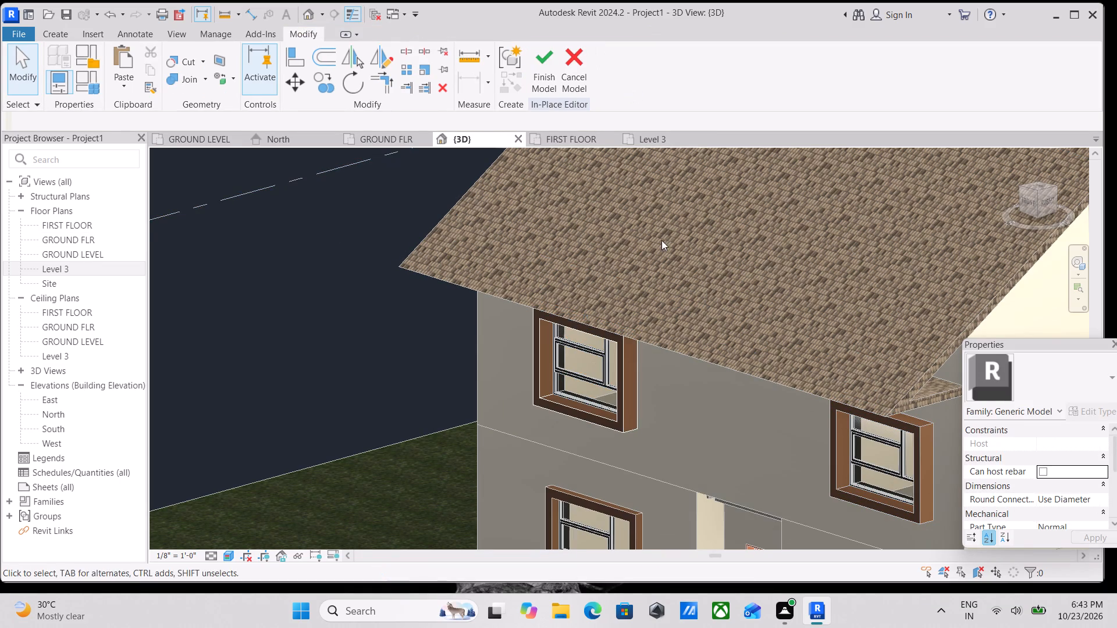
click(618, 380)
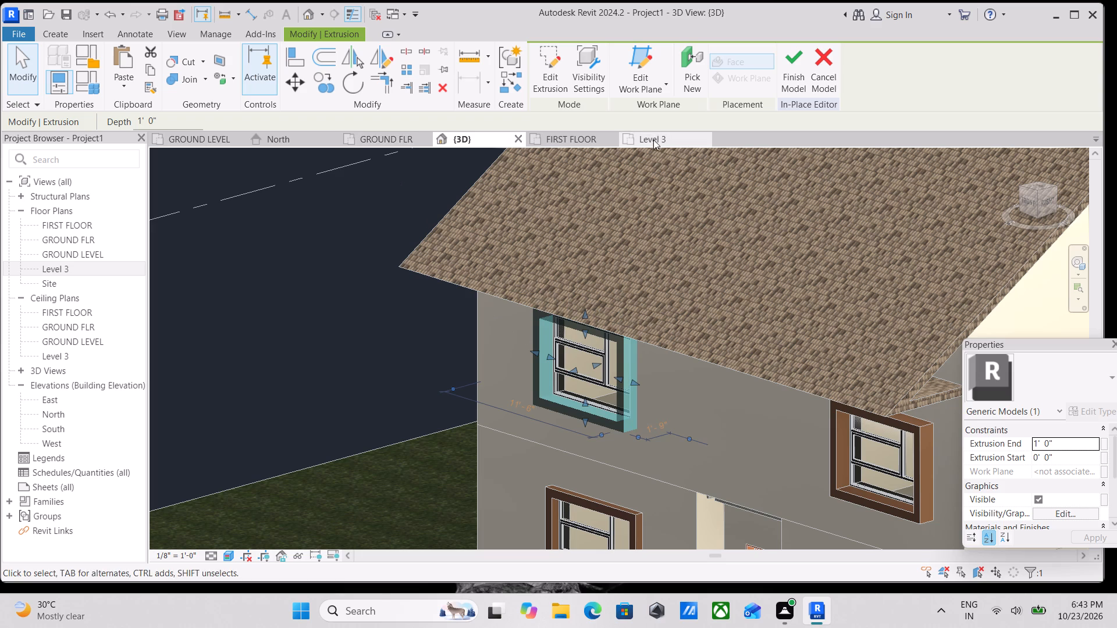
click(1055, 442)
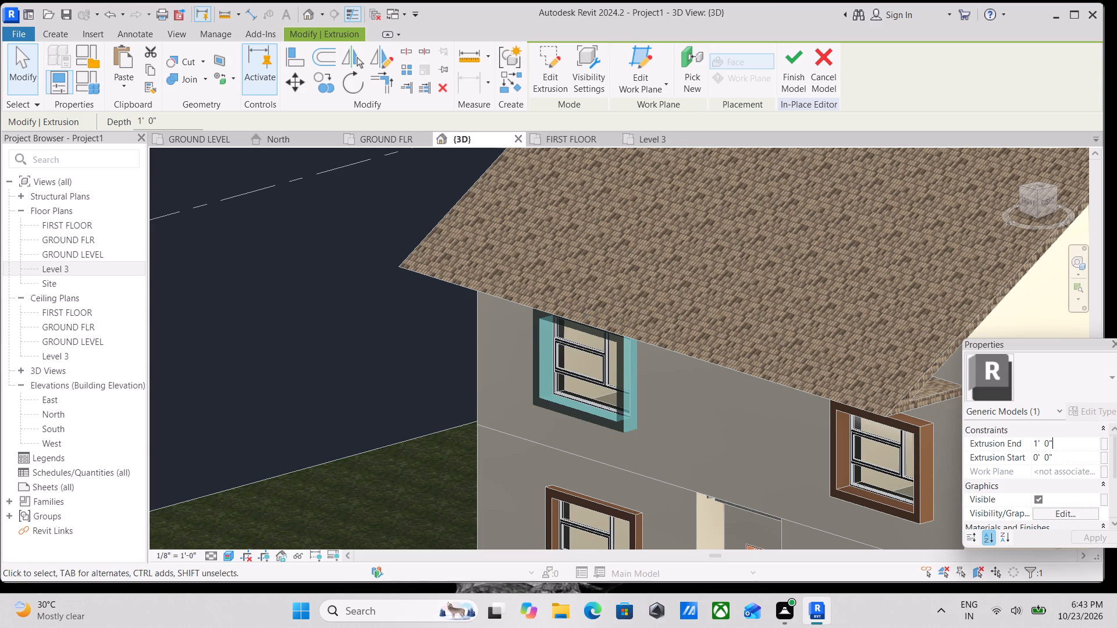
drag(1055, 442, 1011, 443)
key(6)
key(shift+quotedbl)
key(Return)
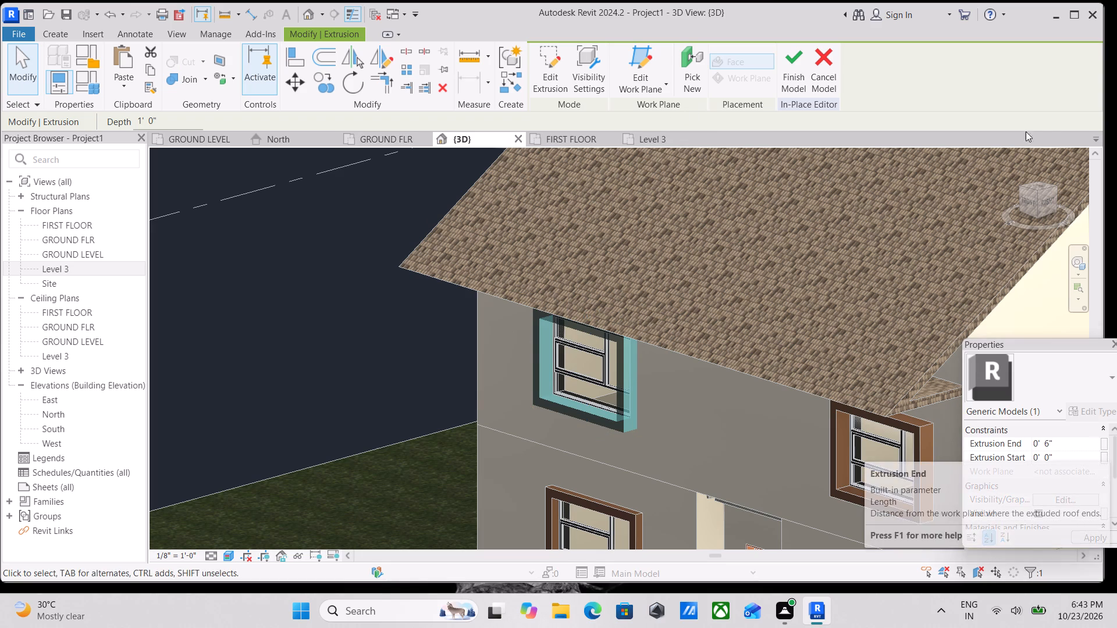
click(780, 64)
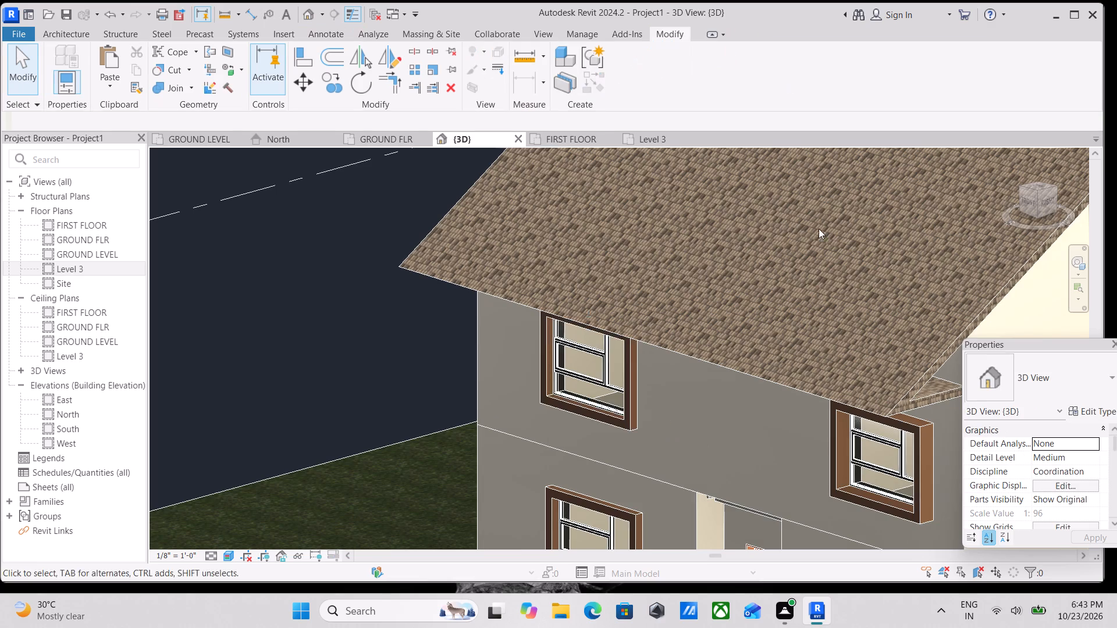
Edit the surround of the first-floor window east of the door in place, set its Extrusion End to 6", and finish the model.
scroll(812, 468, down, 2)
middle_drag(812, 468, 757, 393)
click(840, 419)
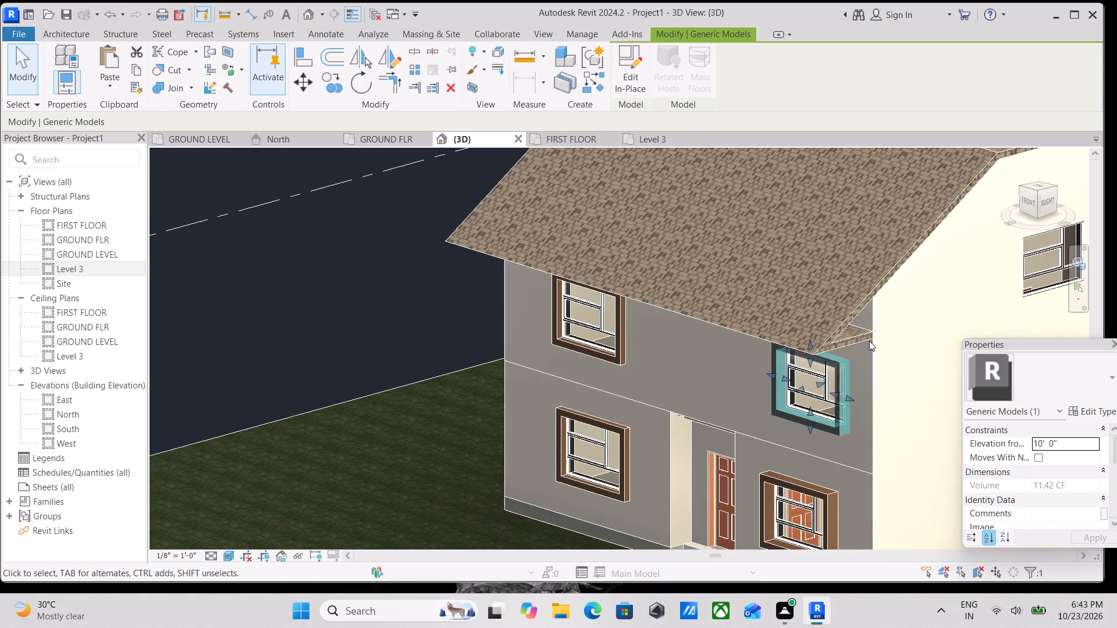
click(639, 80)
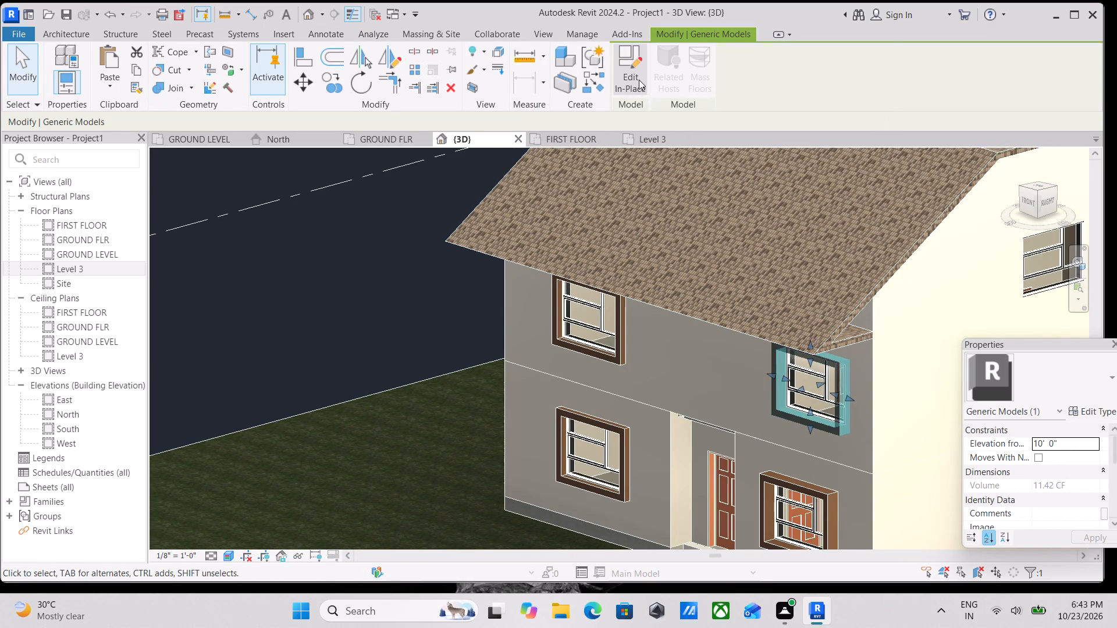
click(846, 424)
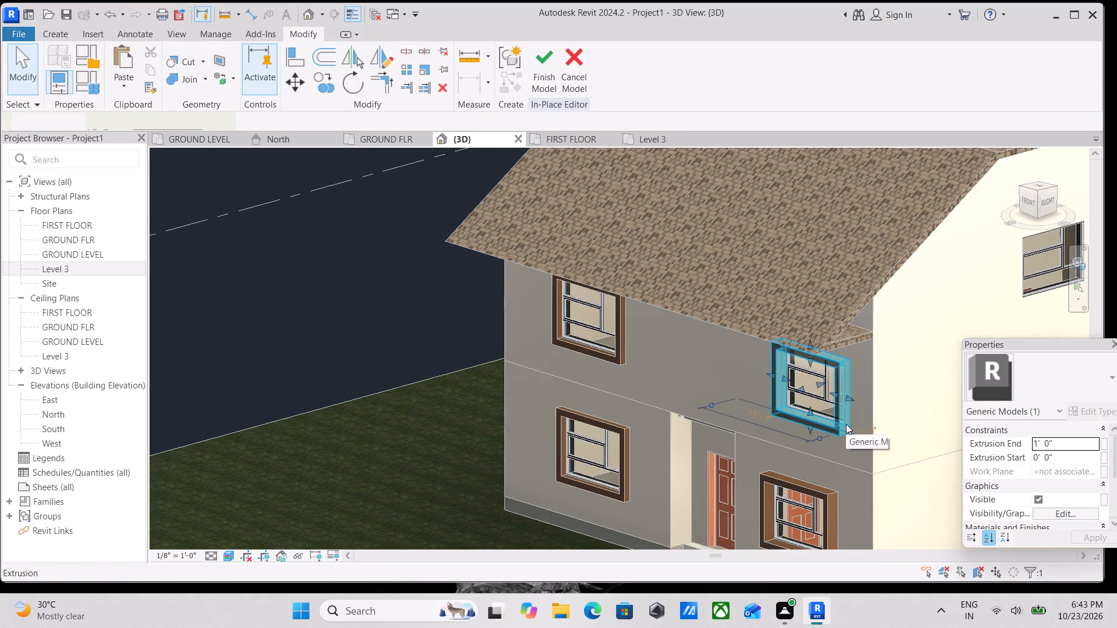
scroll(821, 415, up, 3)
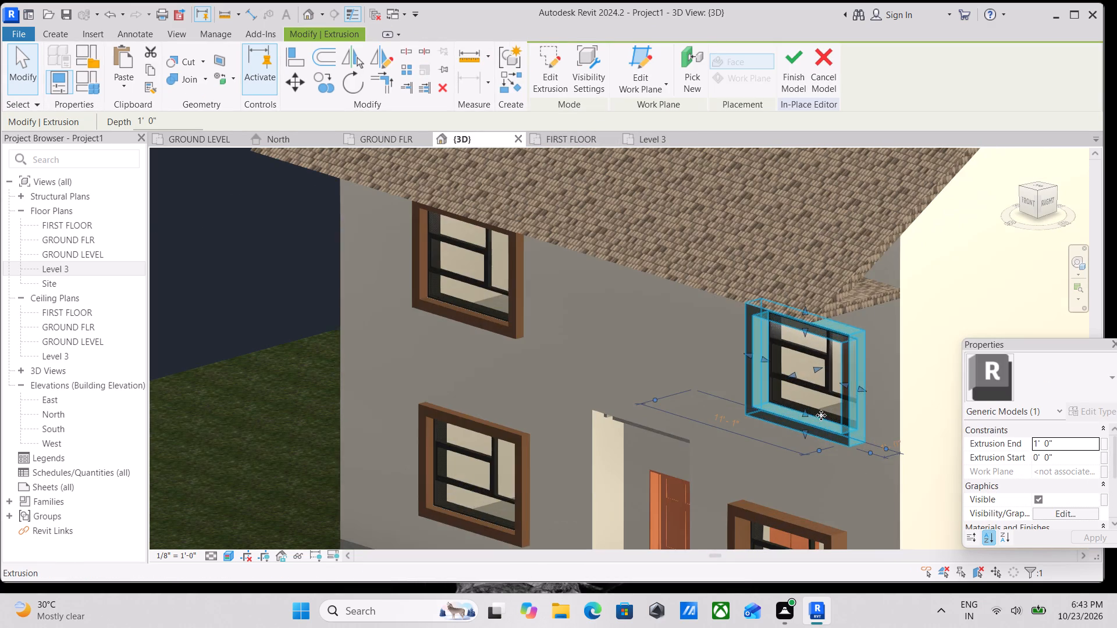
click(1065, 442)
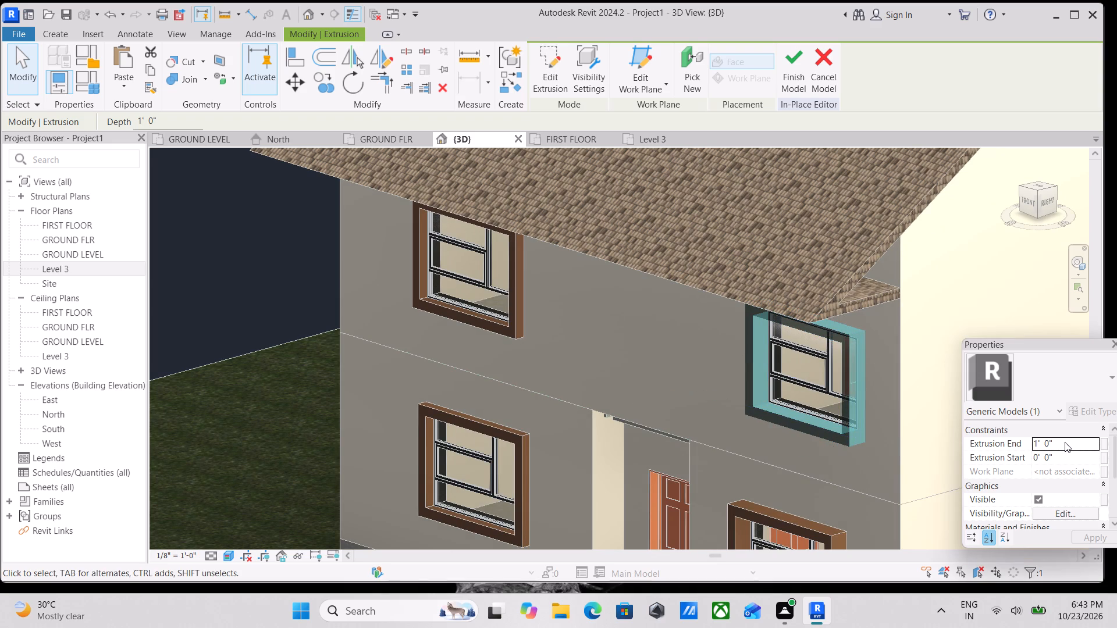
key(6)
key(shift+quotedbl)
key(Return)
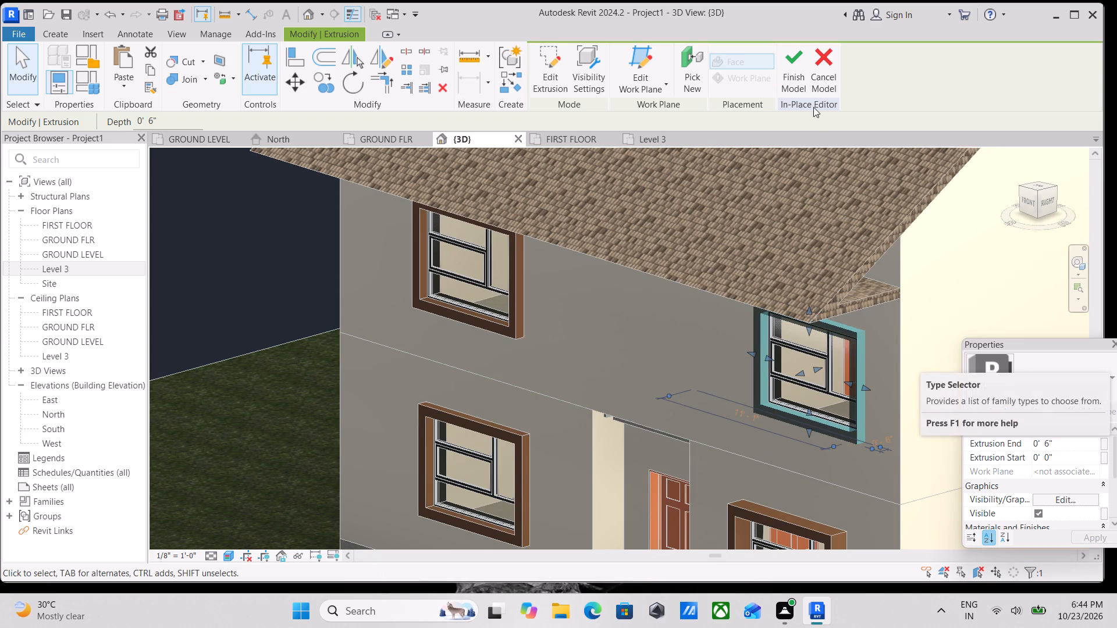
click(798, 78)
Edit the surround of the ground-floor window east of the door in place, set its Extrusion End to 6", and finish the model.
scroll(830, 462, down, 2)
middle_drag(838, 462, 848, 305)
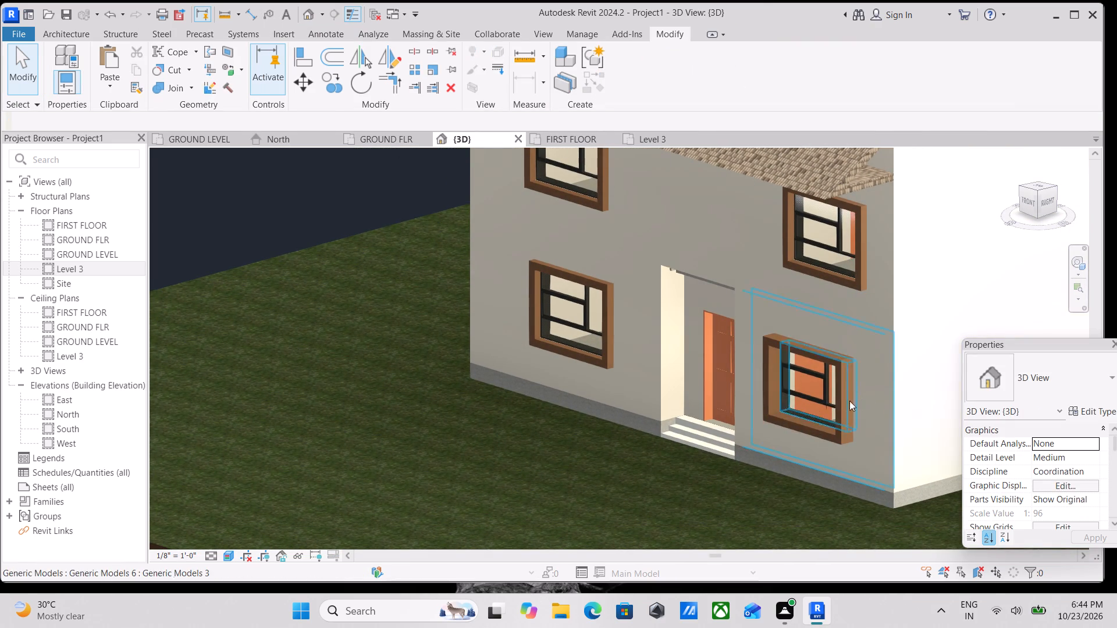
click(848, 392)
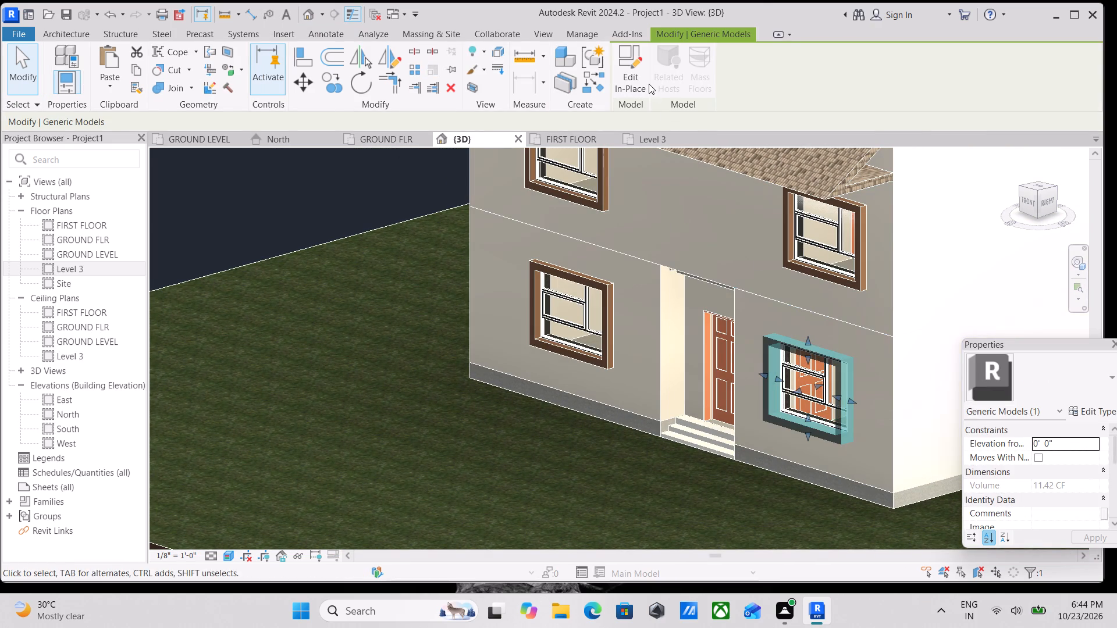
click(628, 77)
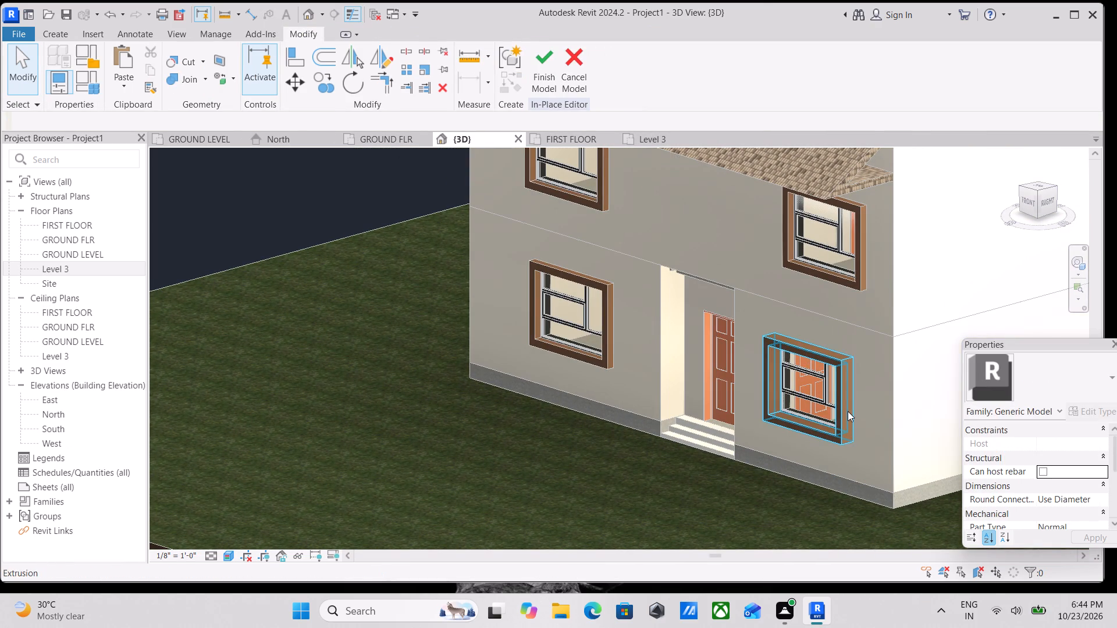
click(848, 411)
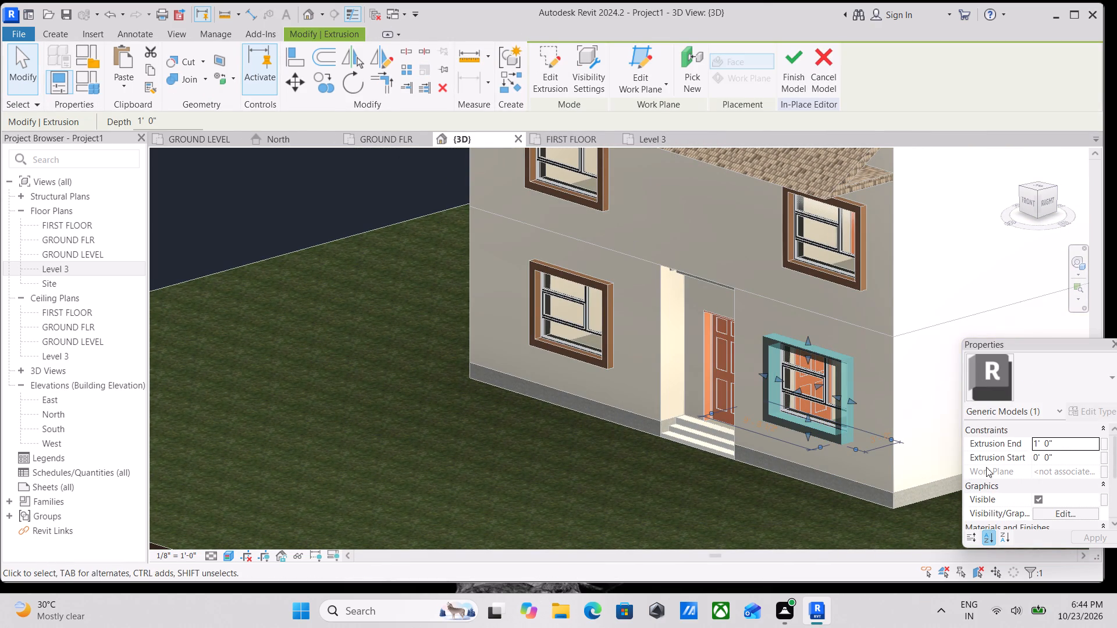
click(1063, 447)
key(6)
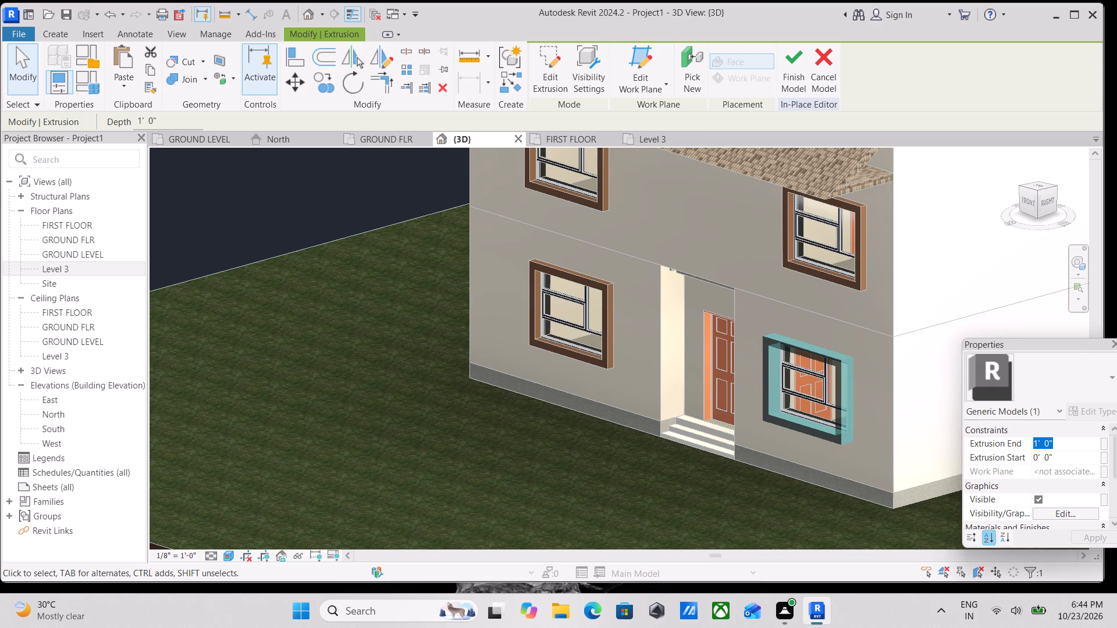
key(shift+quotedbl)
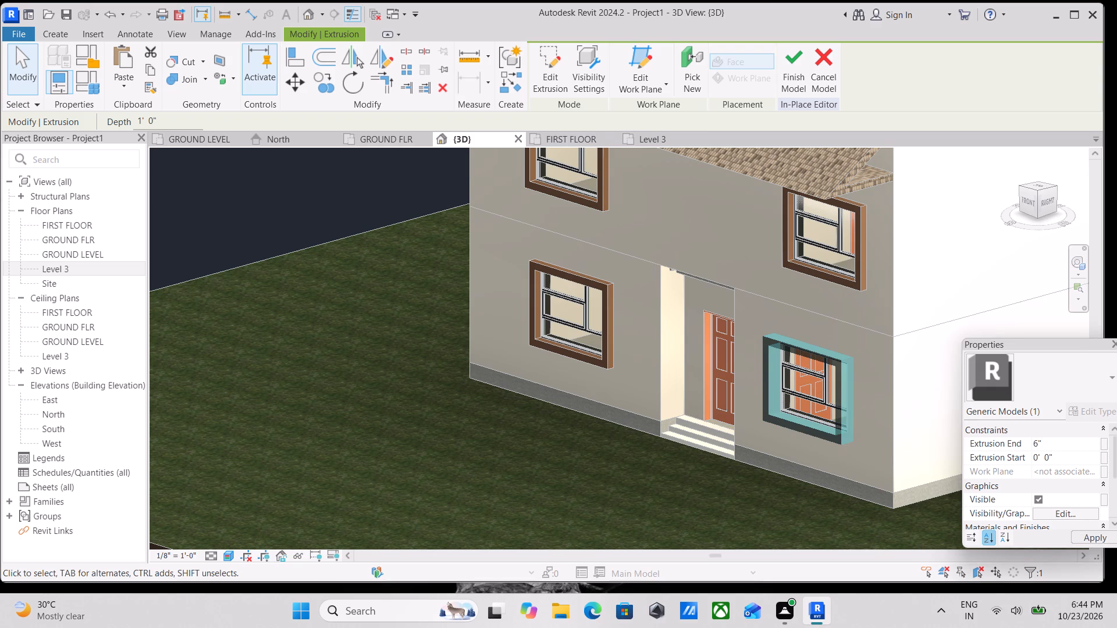
key(Return)
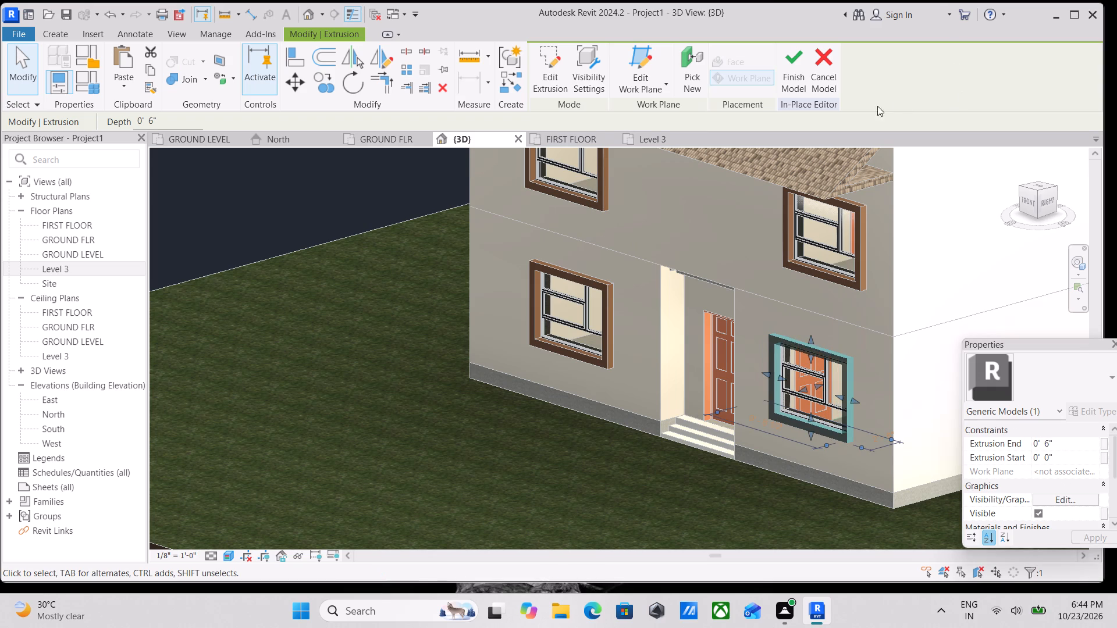
click(785, 64)
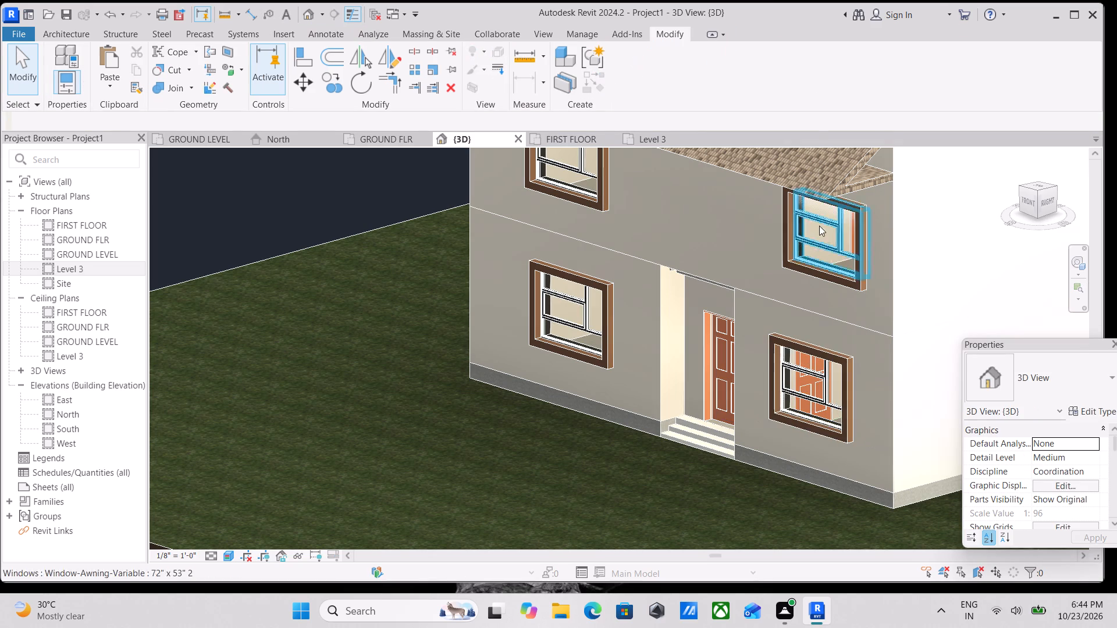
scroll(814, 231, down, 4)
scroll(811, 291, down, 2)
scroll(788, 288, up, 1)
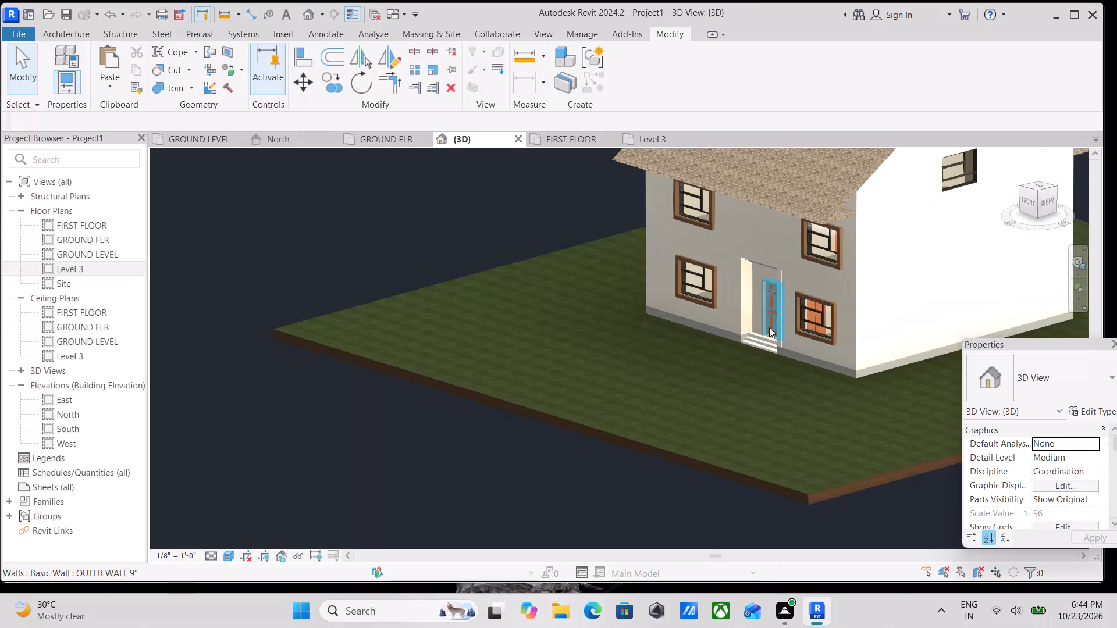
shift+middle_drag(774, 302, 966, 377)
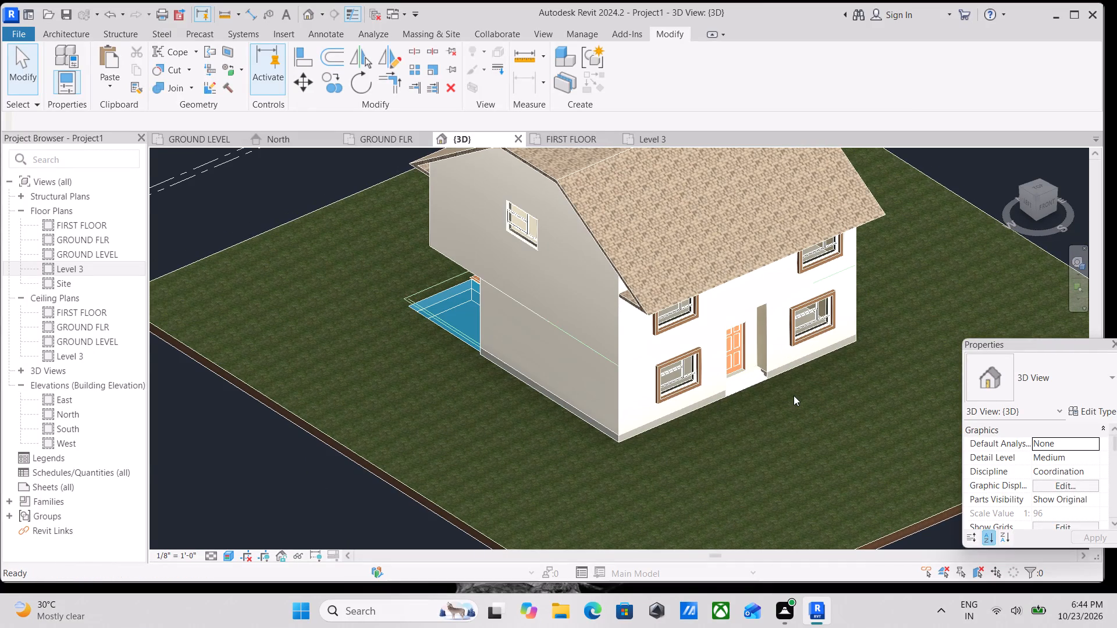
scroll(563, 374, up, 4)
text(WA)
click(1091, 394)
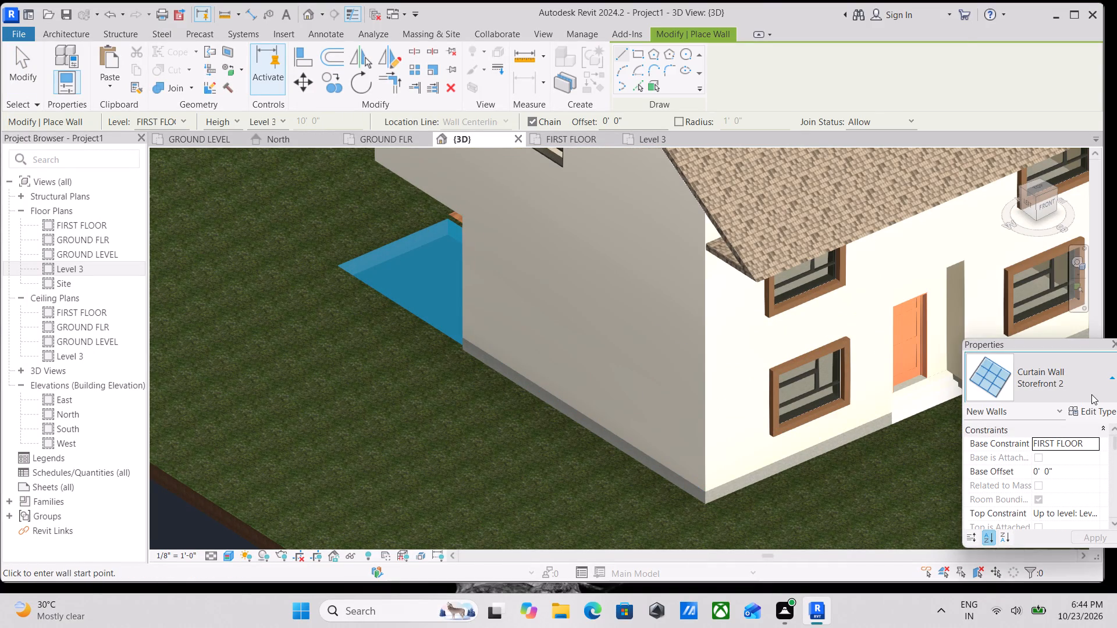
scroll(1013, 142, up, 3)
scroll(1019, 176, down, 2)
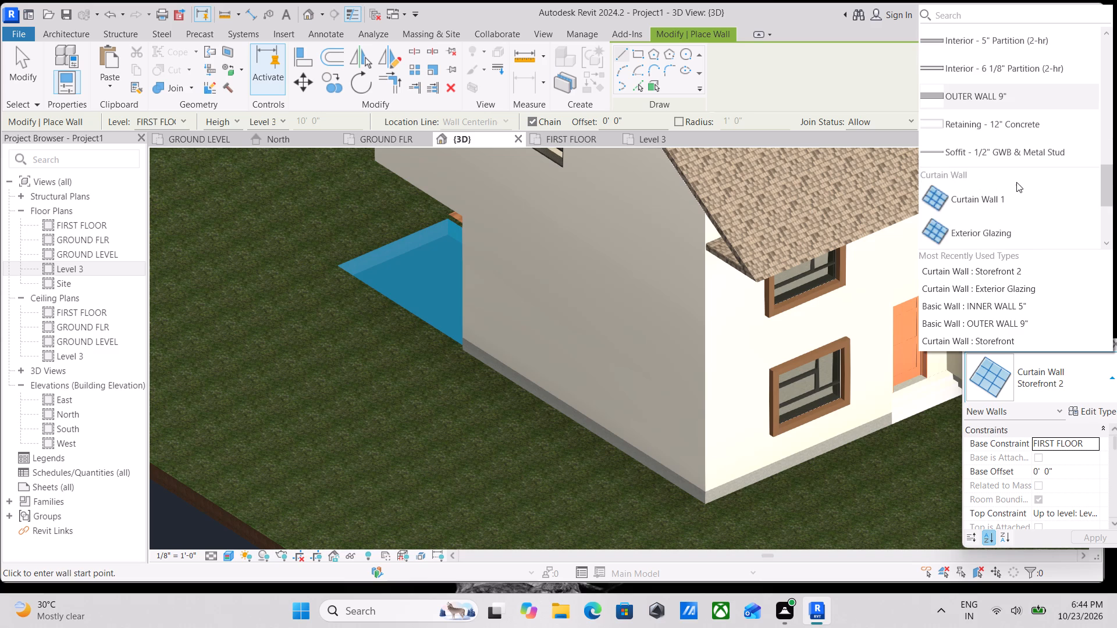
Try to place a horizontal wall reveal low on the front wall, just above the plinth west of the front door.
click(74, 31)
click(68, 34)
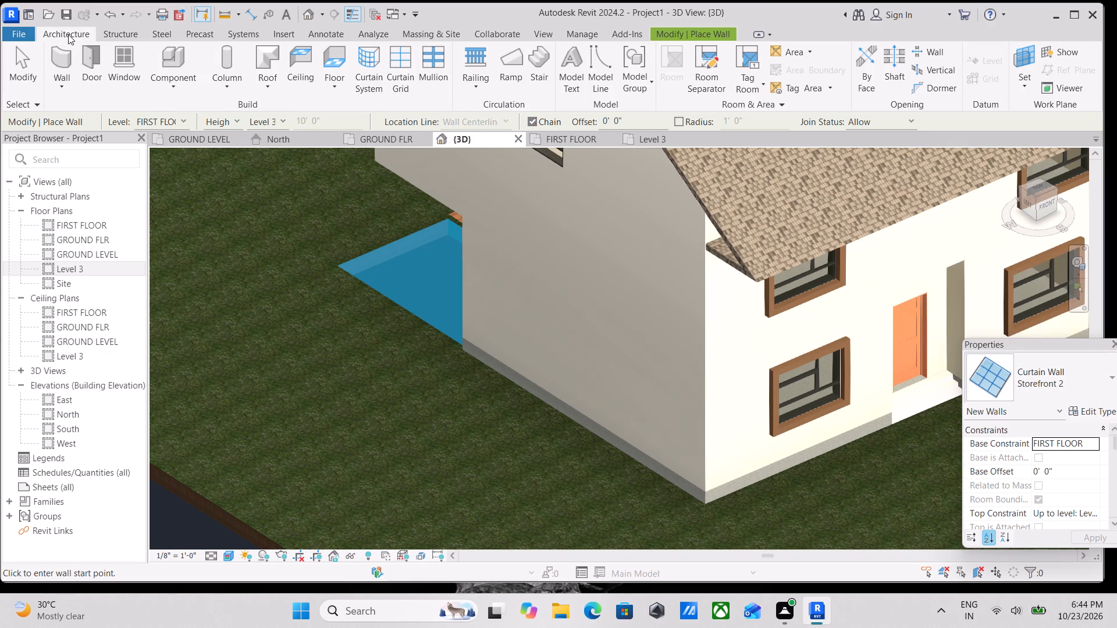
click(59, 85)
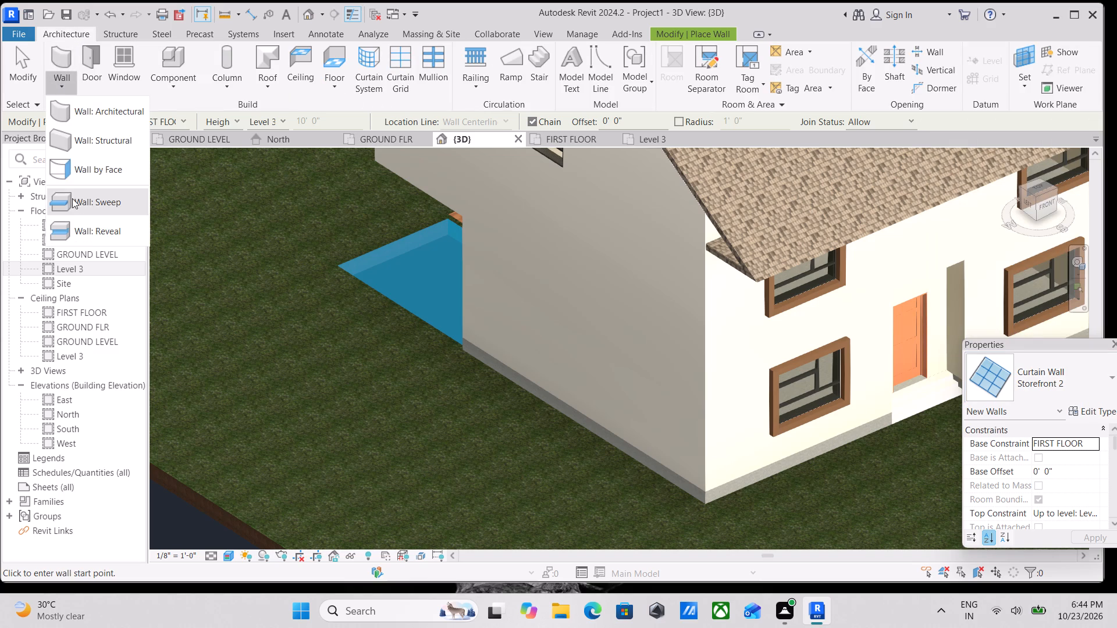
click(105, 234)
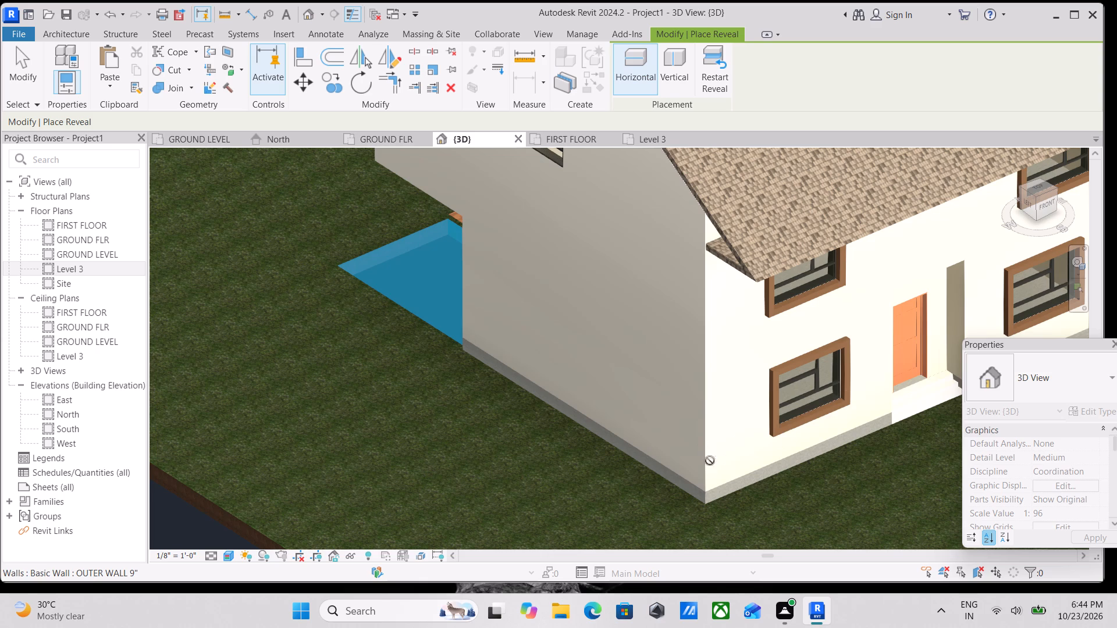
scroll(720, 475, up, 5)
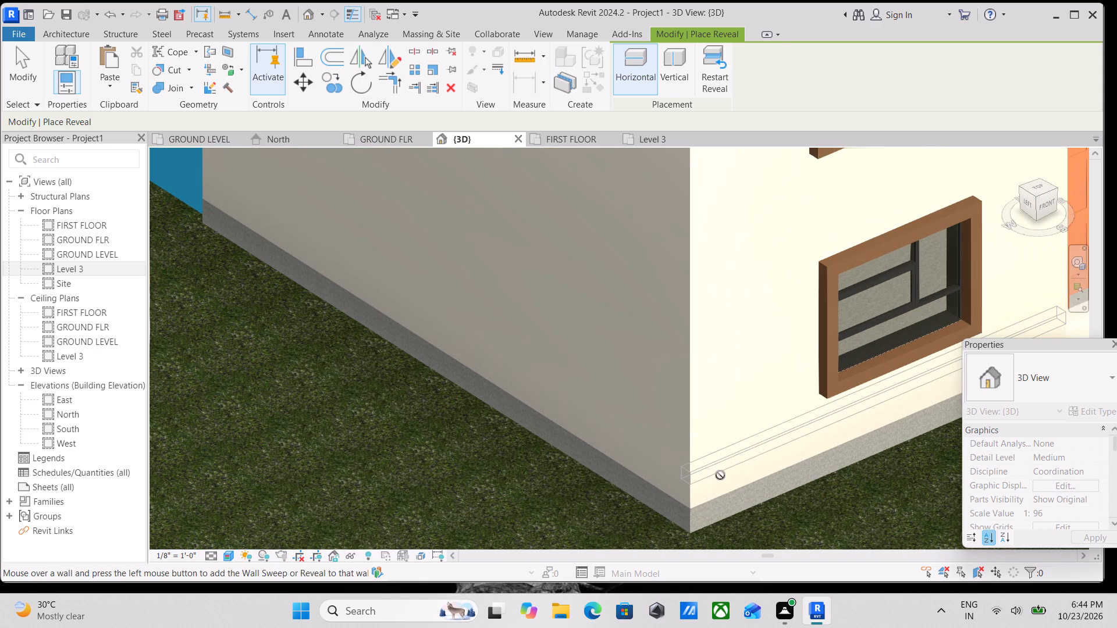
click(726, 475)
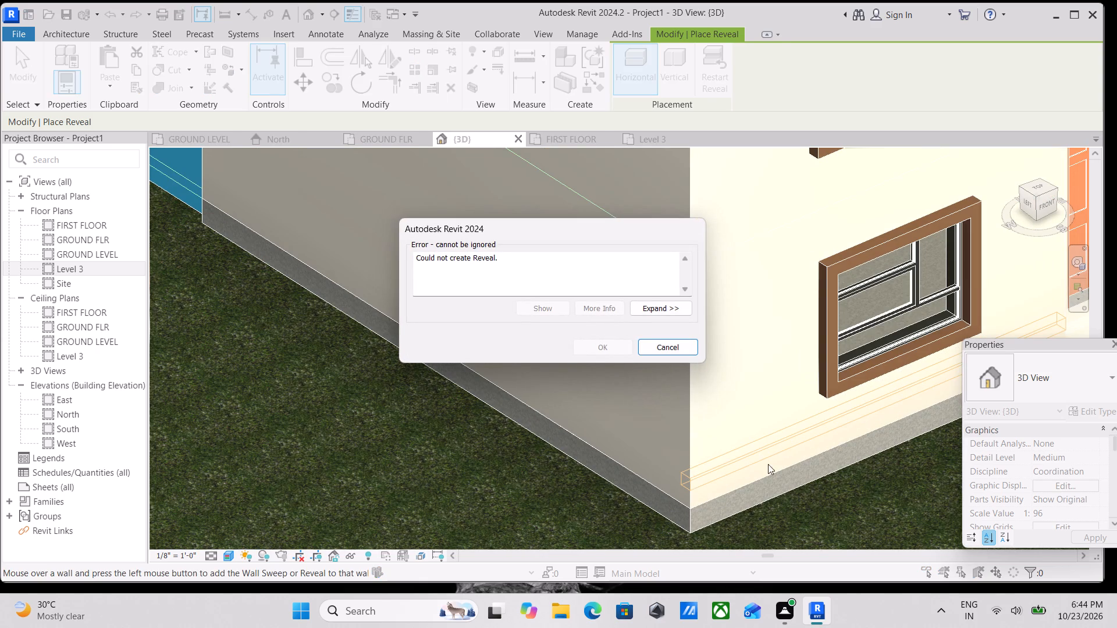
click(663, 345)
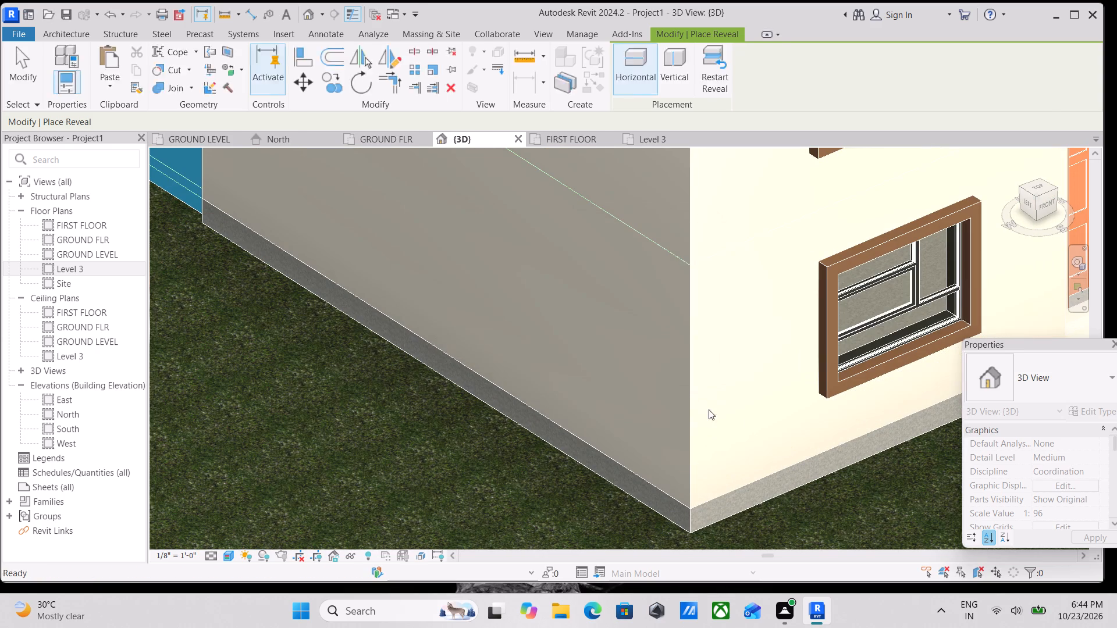
Place a horizontal wall reveal along the front wall's base west of the front door, about 3" above GROUND FLR.
scroll(743, 437, down, 2)
middle_drag(743, 437, 585, 427)
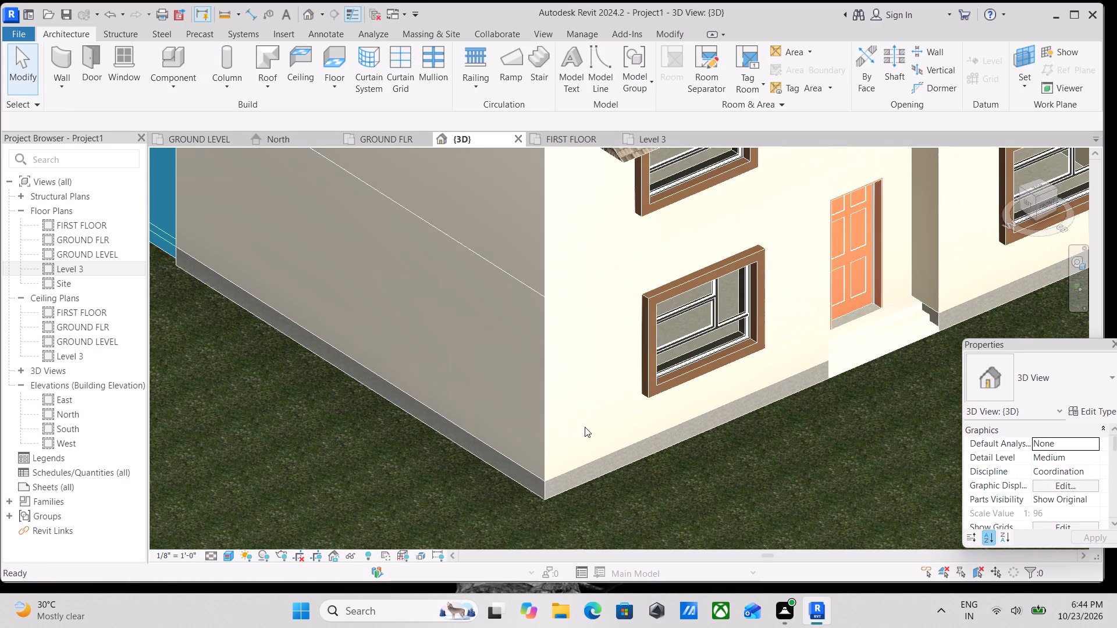
scroll(571, 438, up, 2)
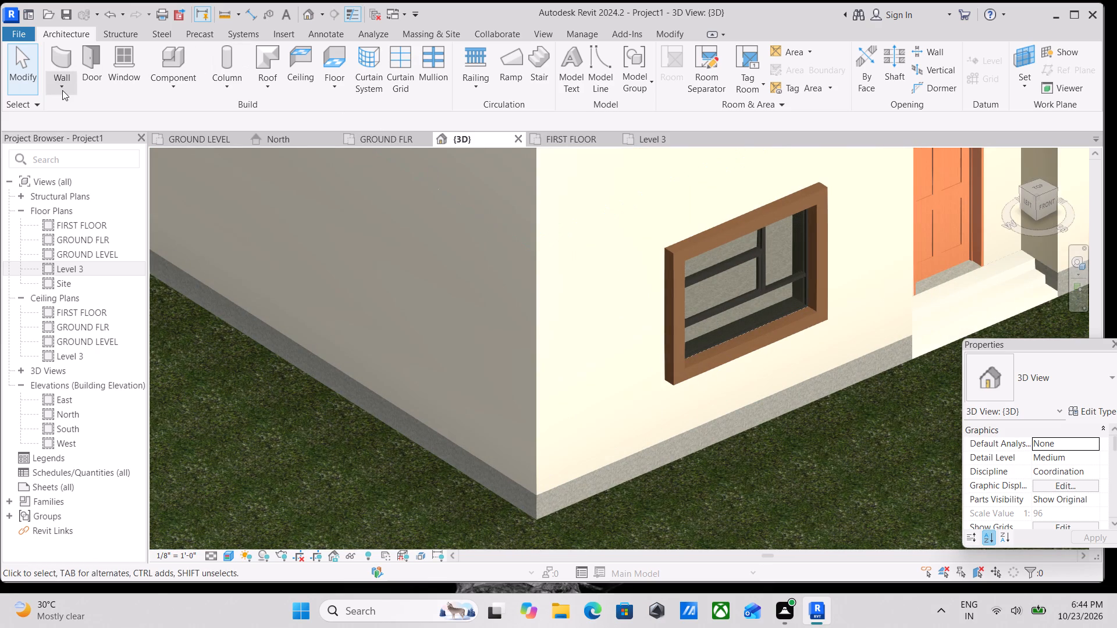
click(62, 90)
click(78, 229)
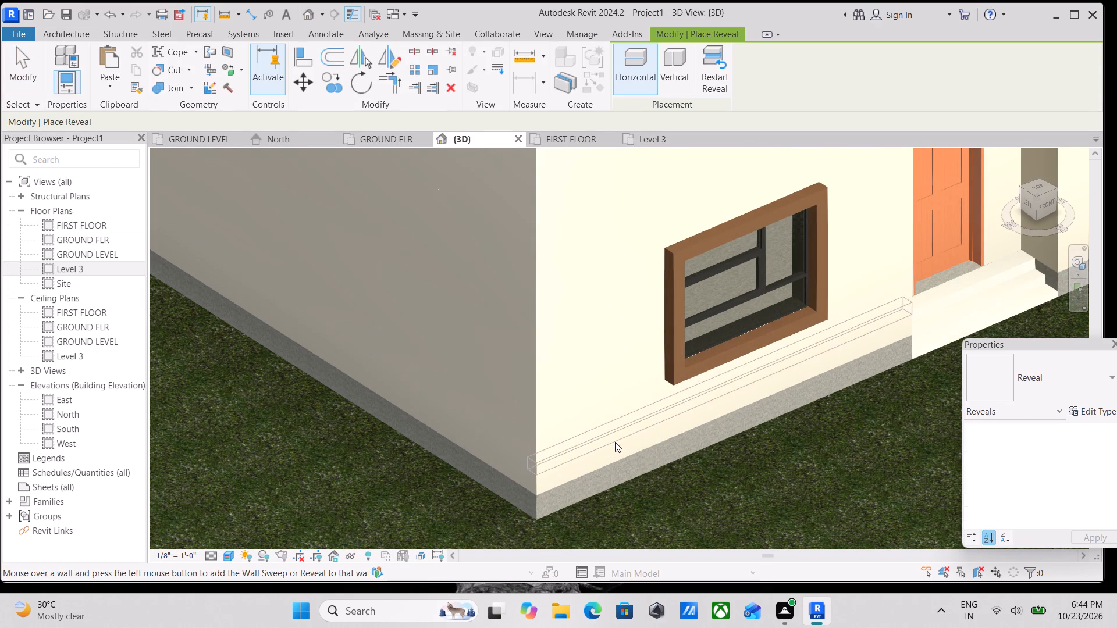
scroll(615, 442, up, 3)
middle_drag(638, 451, 572, 320)
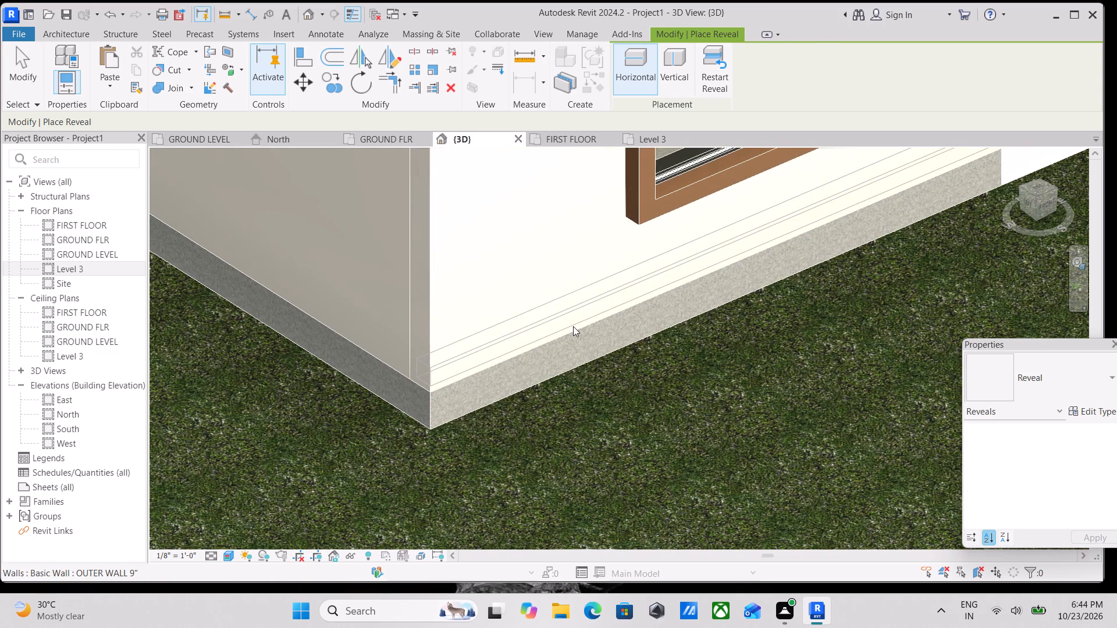
click(574, 322)
scroll(538, 312, down, 3)
middle_drag(538, 312, 543, 354)
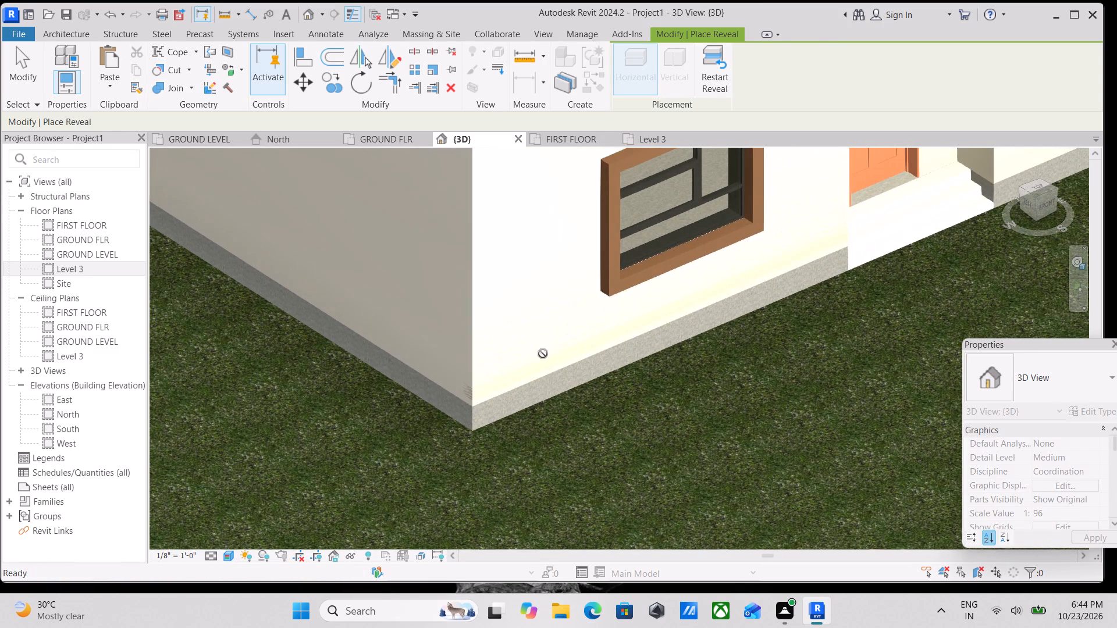
scroll(614, 361, up, 3)
key(Escape)
scroll(420, 386, up, 4)
key(Escape)
Set the profile of the front-wall reveal's type to C Shapes-Profile : C9X15.
click(390, 419)
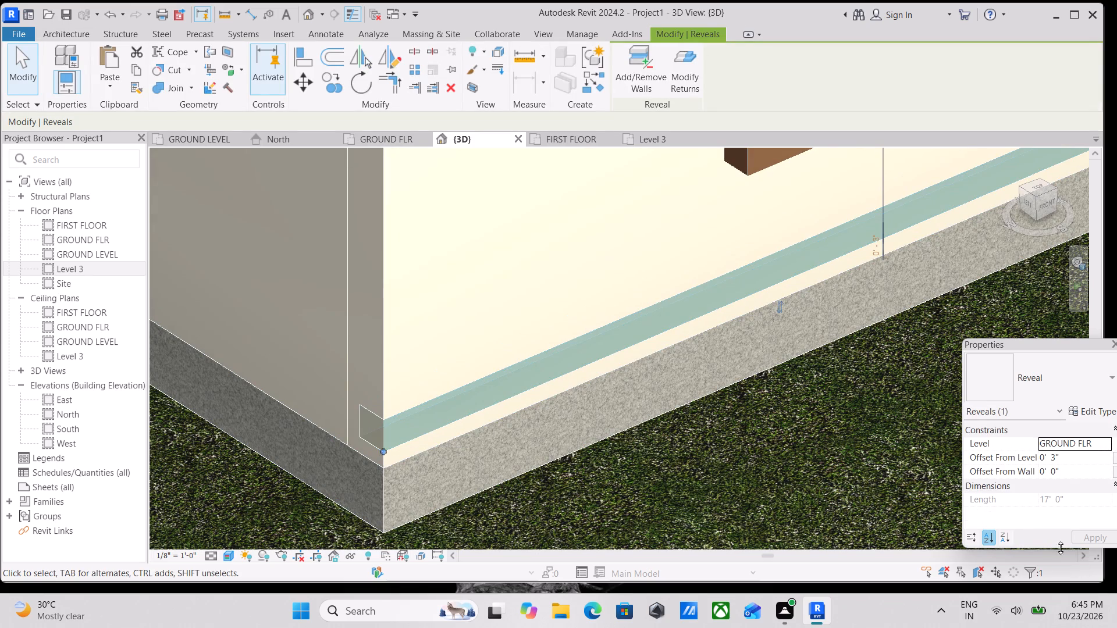
click(1100, 412)
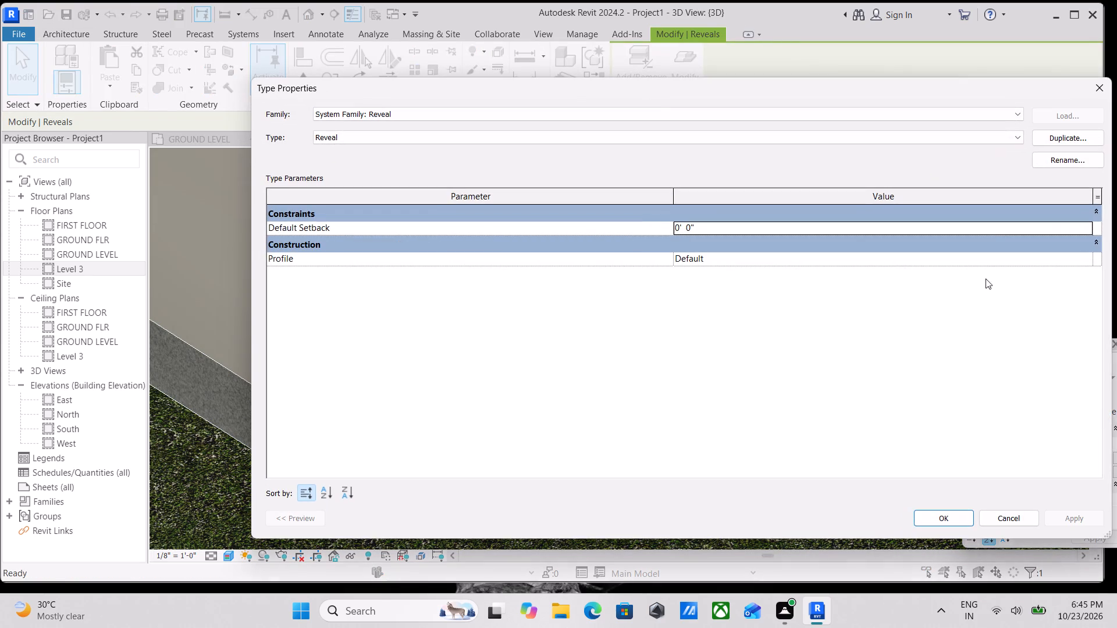
click(1001, 262)
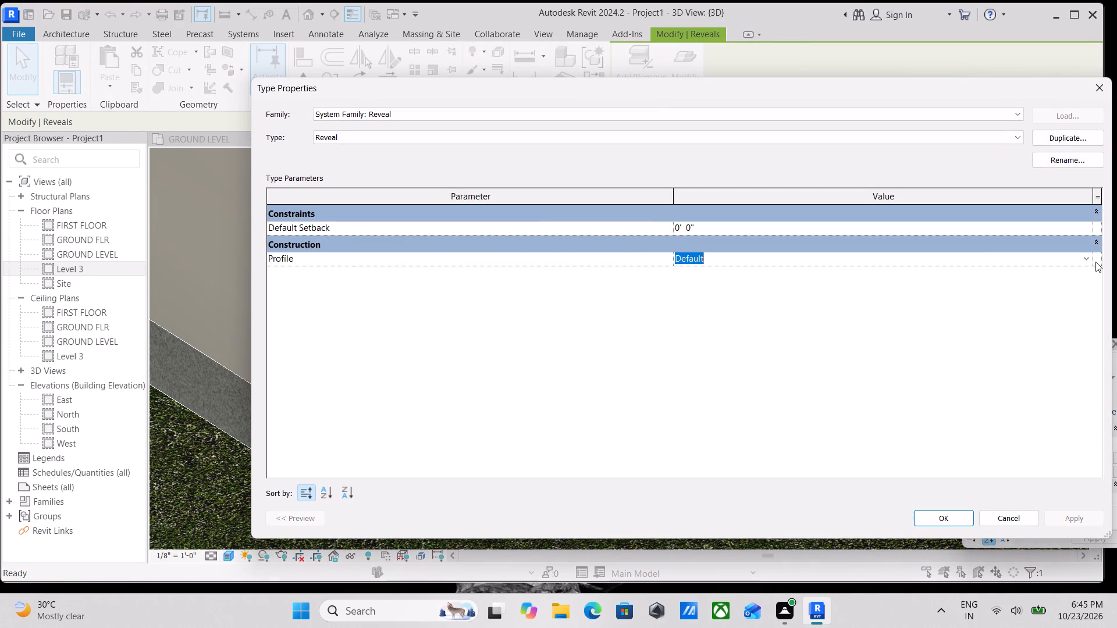
click(1082, 257)
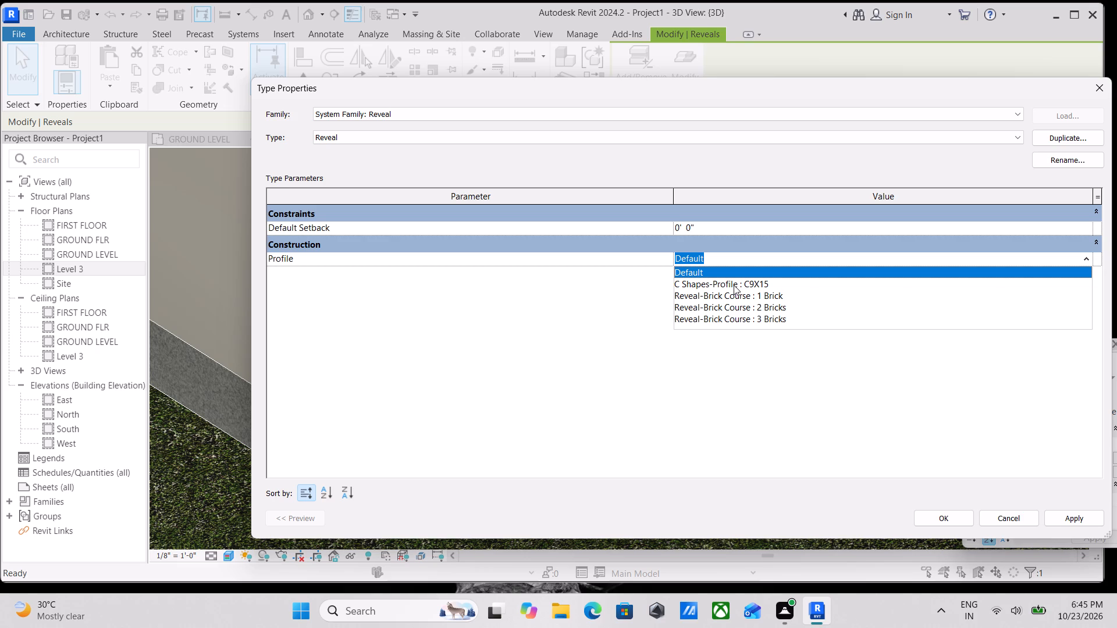
click(734, 285)
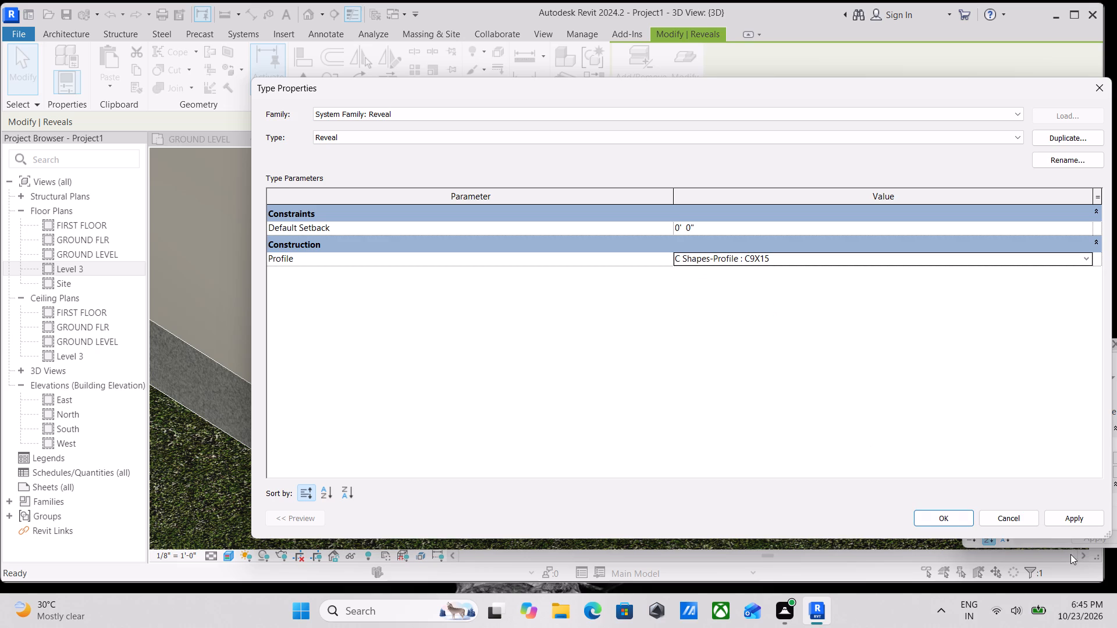
click(1066, 514)
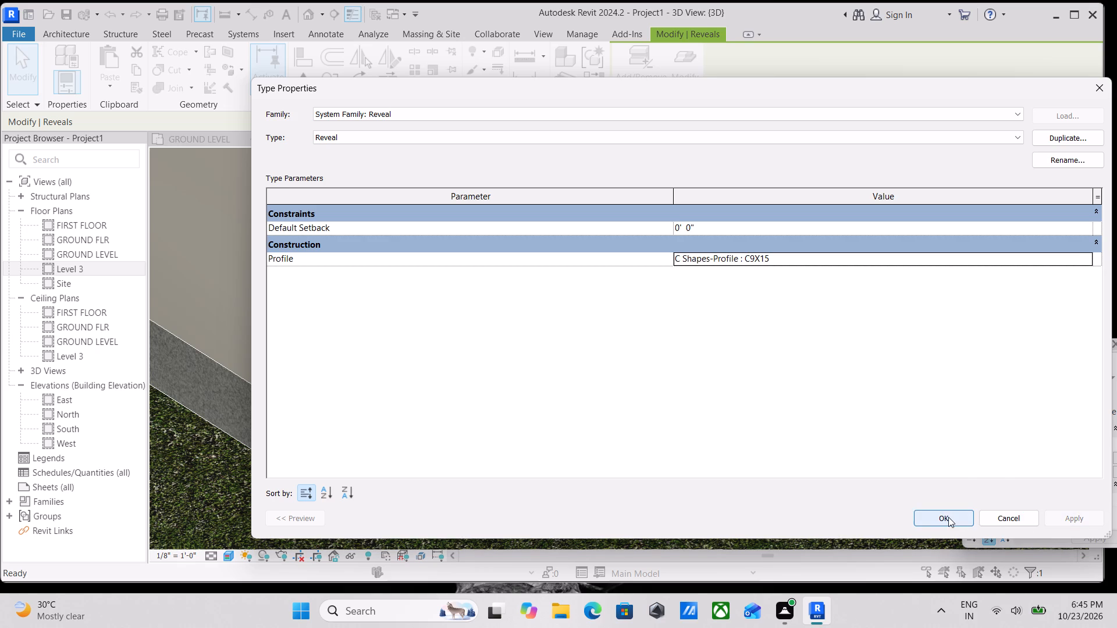
click(948, 517)
scroll(627, 355, down, 3)
key(Escape)
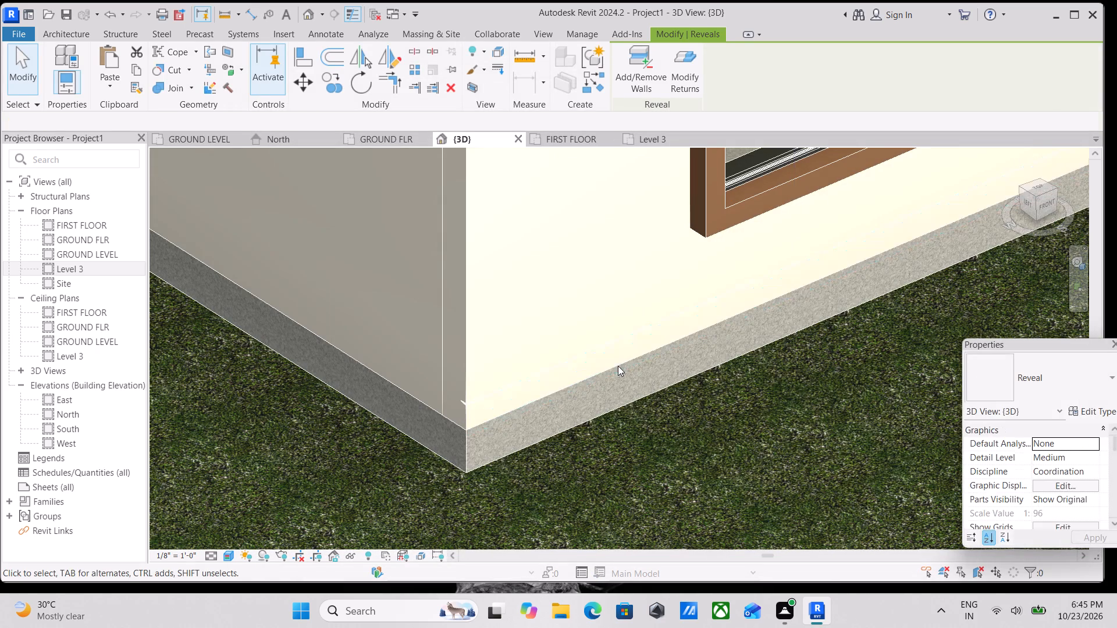
Raise the reveal at the base of the front wall to about 7 5/16" above GROUND FLR.
scroll(461, 413, up, 3)
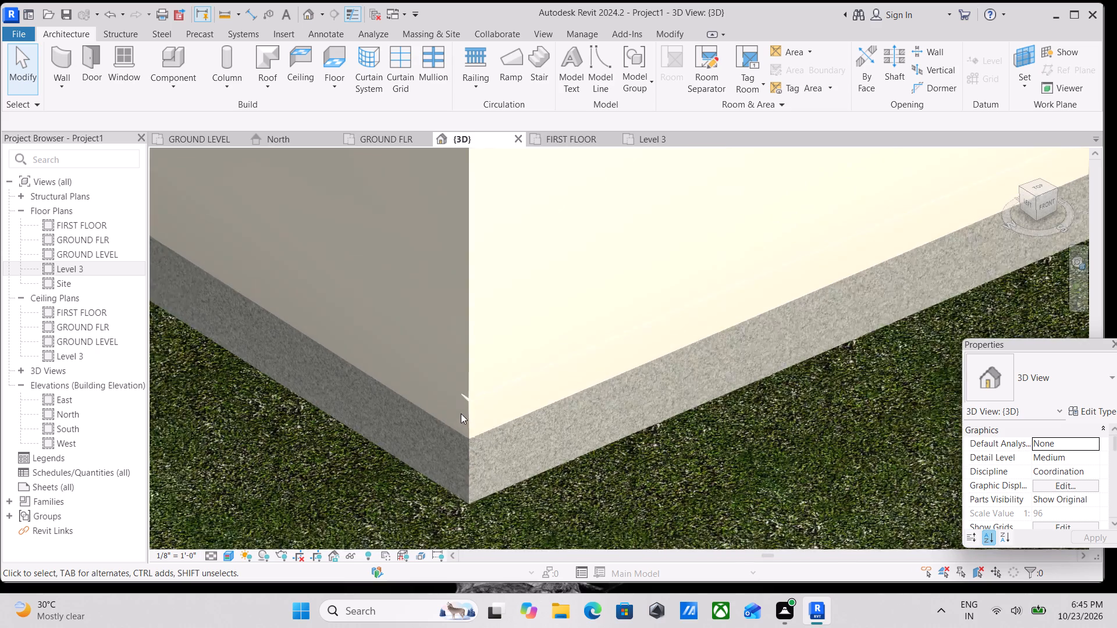
scroll(461, 413, up, 9)
click(455, 365)
scroll(464, 366, down, 2)
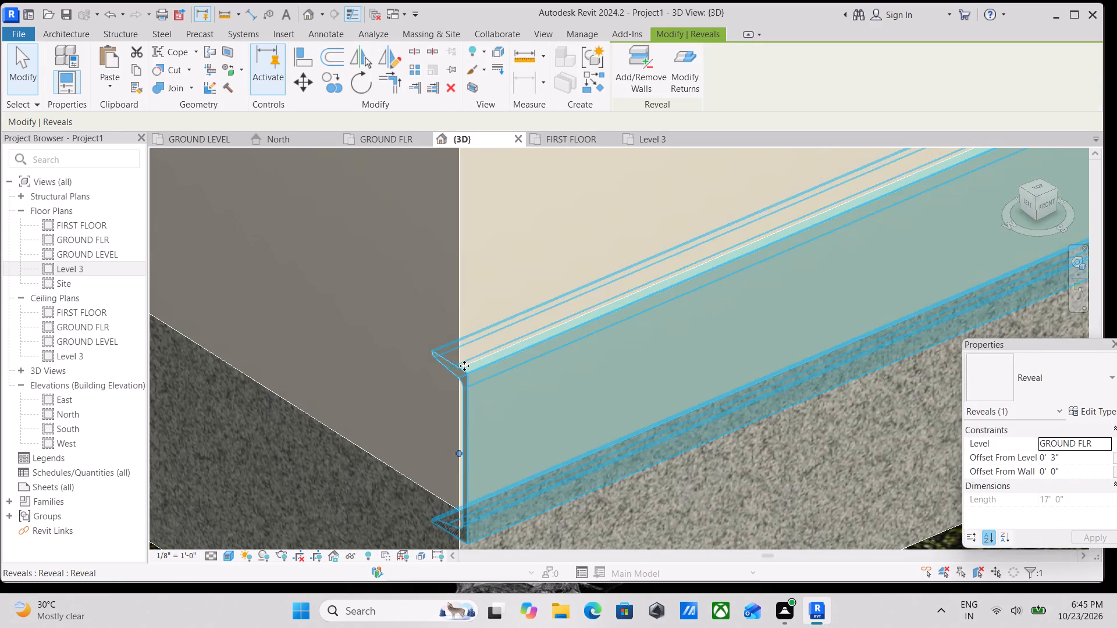
scroll(464, 366, down, 2)
key(Up)
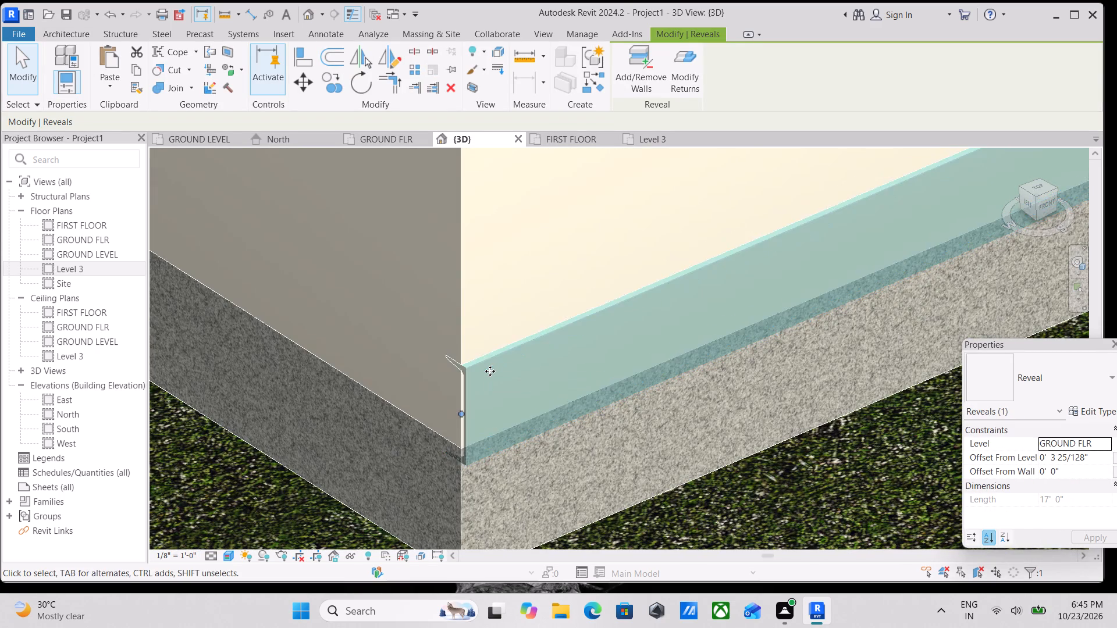
key(Up)
key(Up)
key(Up)
key(Up)
key(Up)
key(Up)
key(Up)
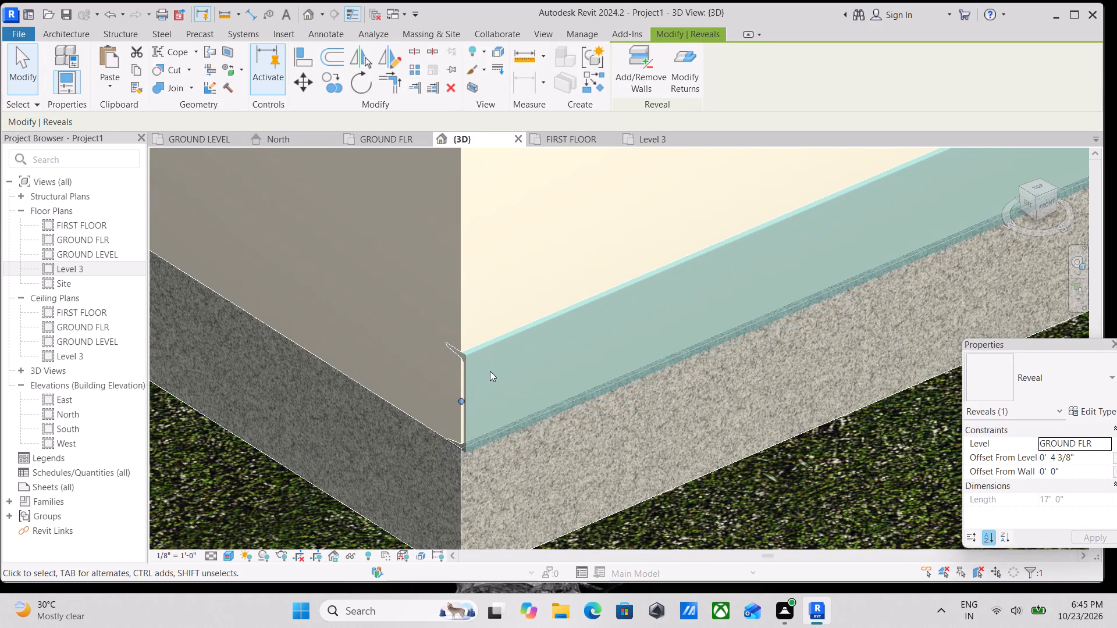
key(Up)
key(Up)
key(Up)
key(Up)
key(Up)
key(Up)
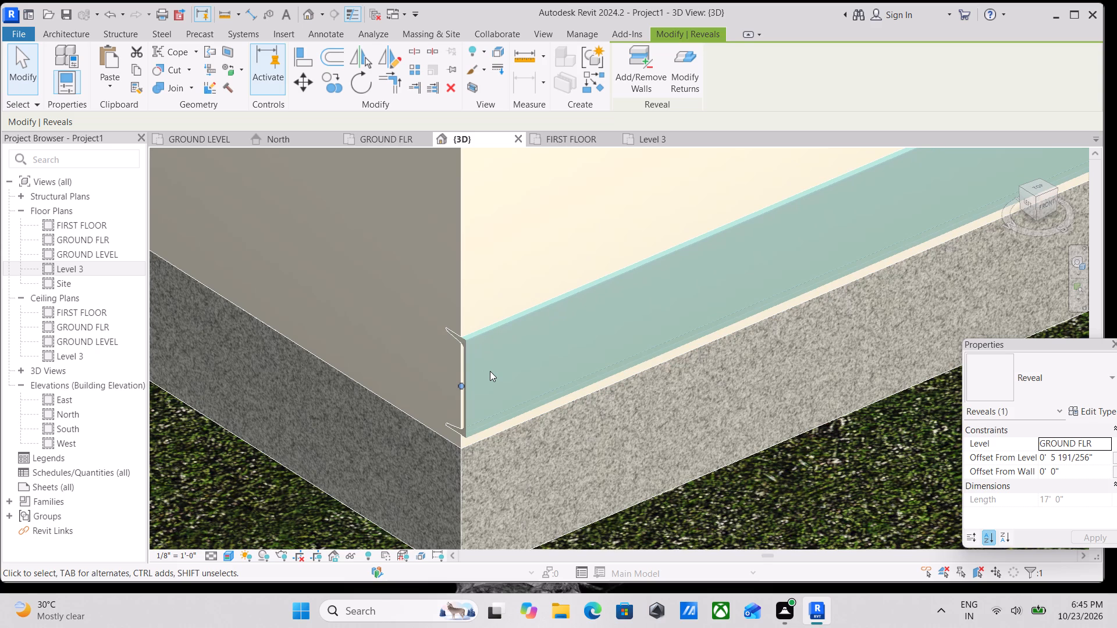
key(Up)
key(Up)
key(Up)
key(Up)
key(Up)
key(Up)
key(Up)
key(Up)
key(Up)
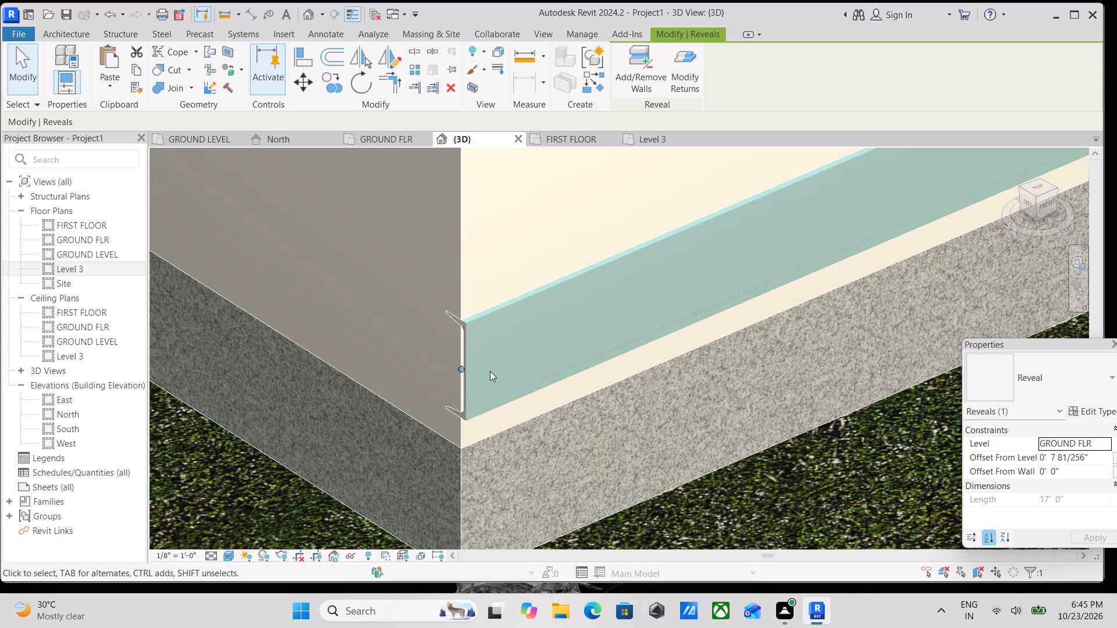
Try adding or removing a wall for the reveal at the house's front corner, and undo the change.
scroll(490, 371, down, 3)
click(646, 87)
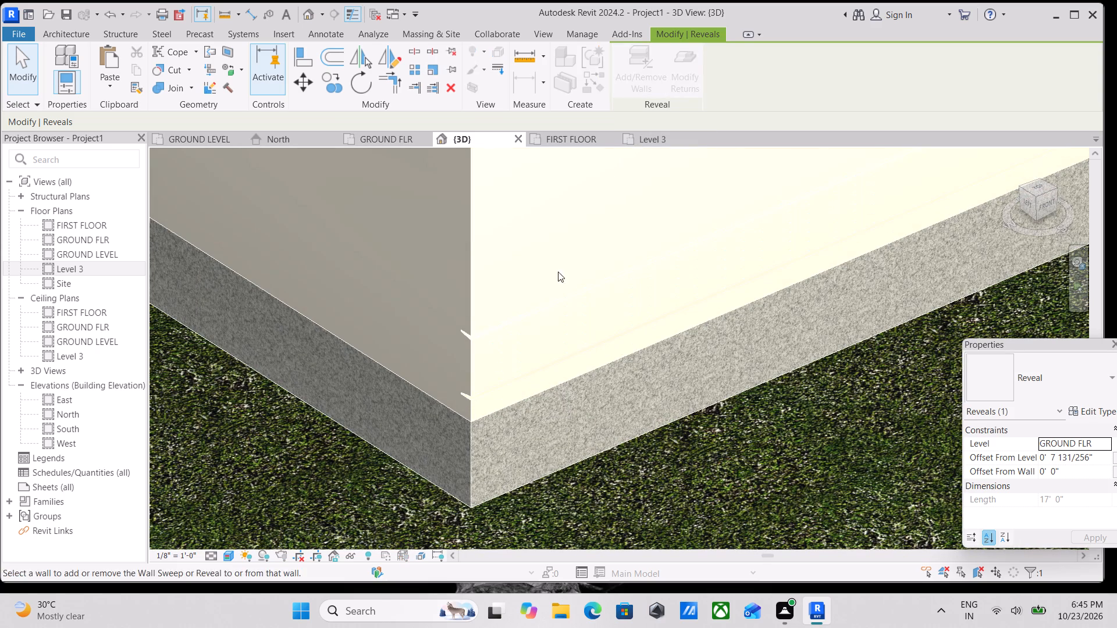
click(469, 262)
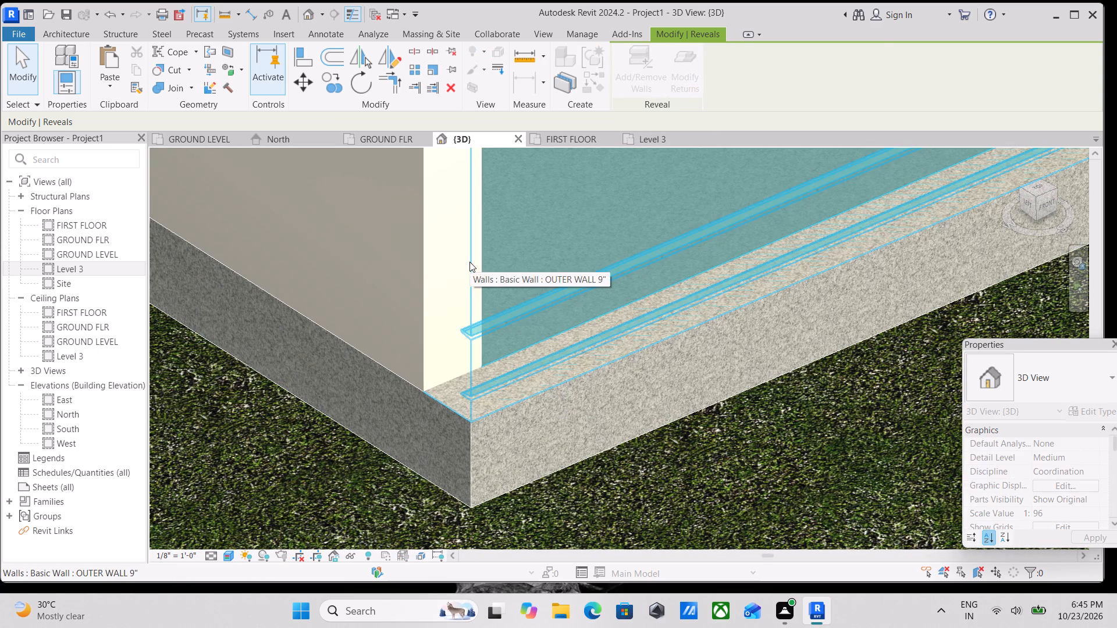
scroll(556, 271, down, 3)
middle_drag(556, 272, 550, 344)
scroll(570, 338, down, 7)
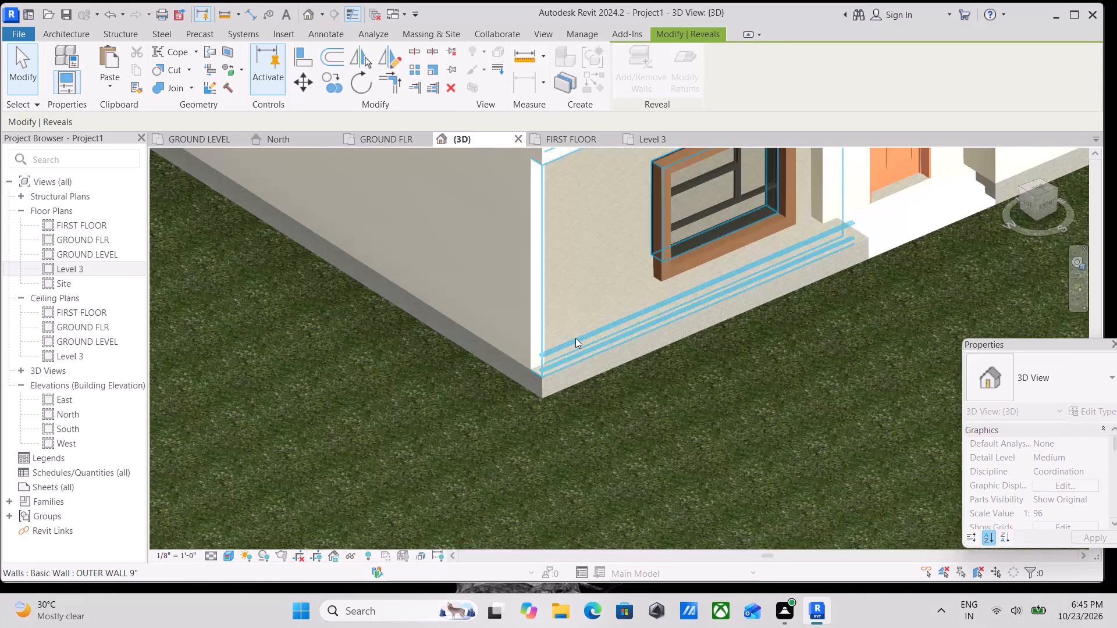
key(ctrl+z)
Array the front-wall reveal vertically as a grouped linear array of 6 members spaced 2'-0" apart.
scroll(575, 338, down, 6)
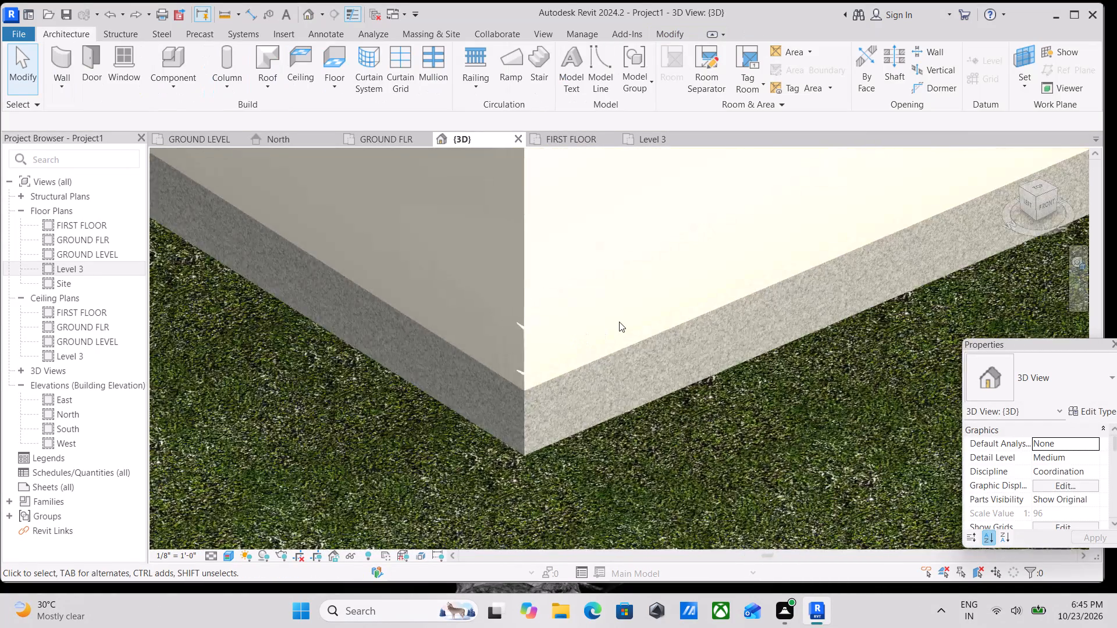
scroll(619, 322, down, 2)
click(1052, 206)
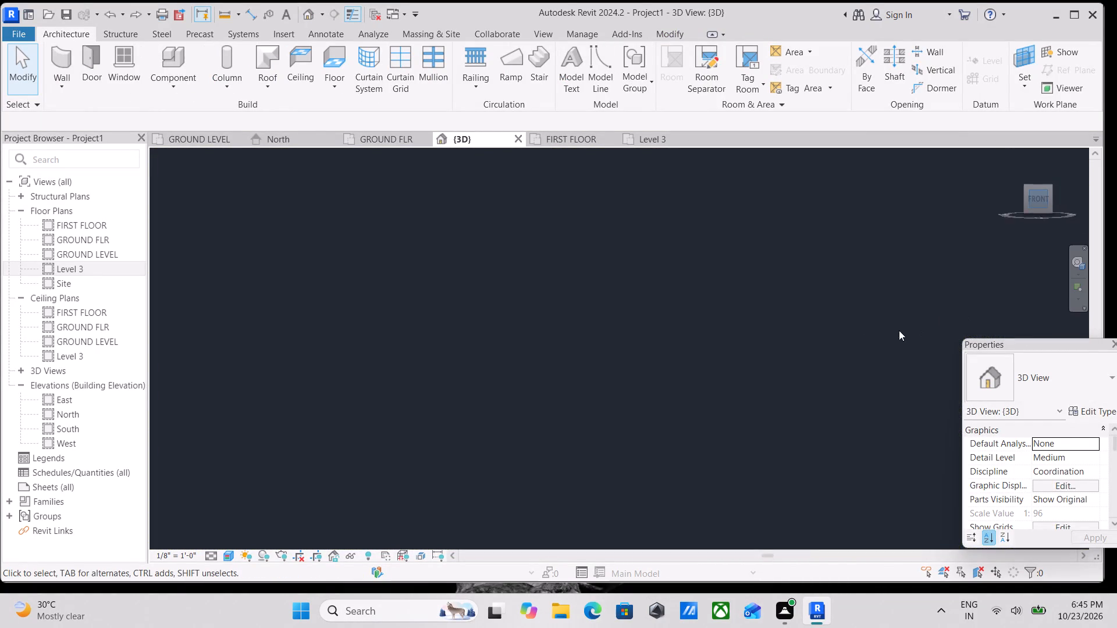
scroll(660, 409, up, 18)
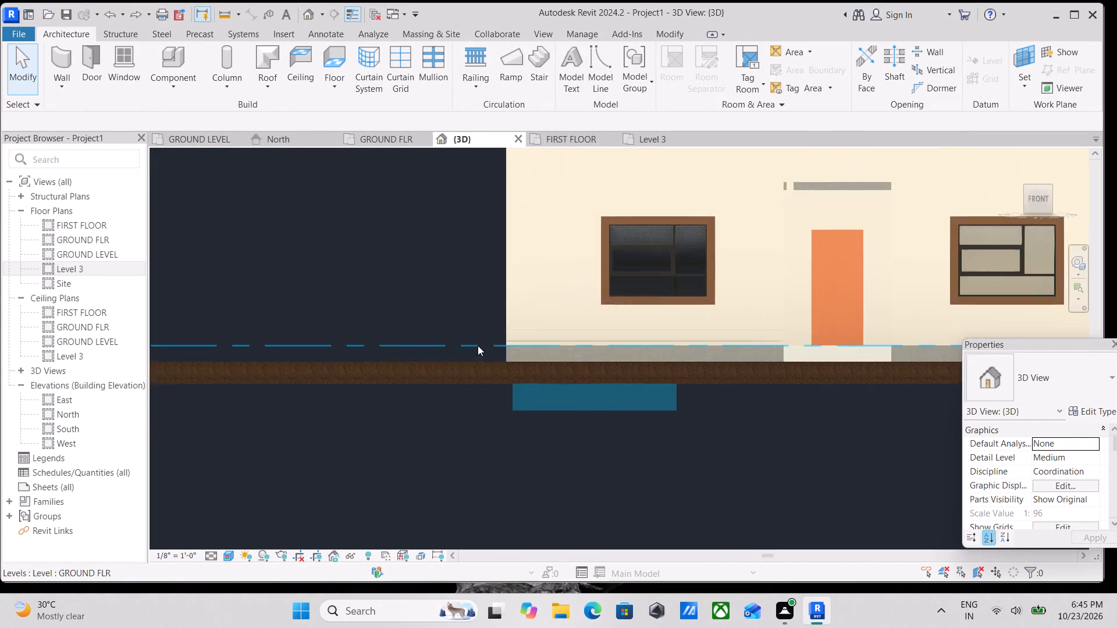
scroll(478, 345, up, 9)
click(536, 310)
scroll(600, 312, down, 3)
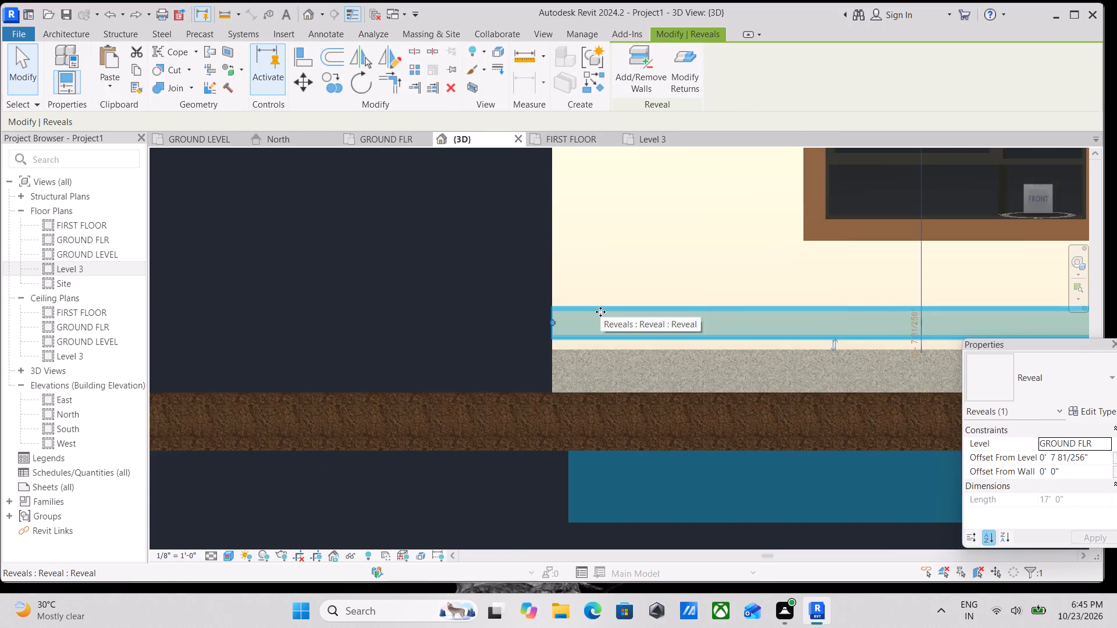
scroll(600, 312, down, 2)
middle_drag(600, 312, 532, 373)
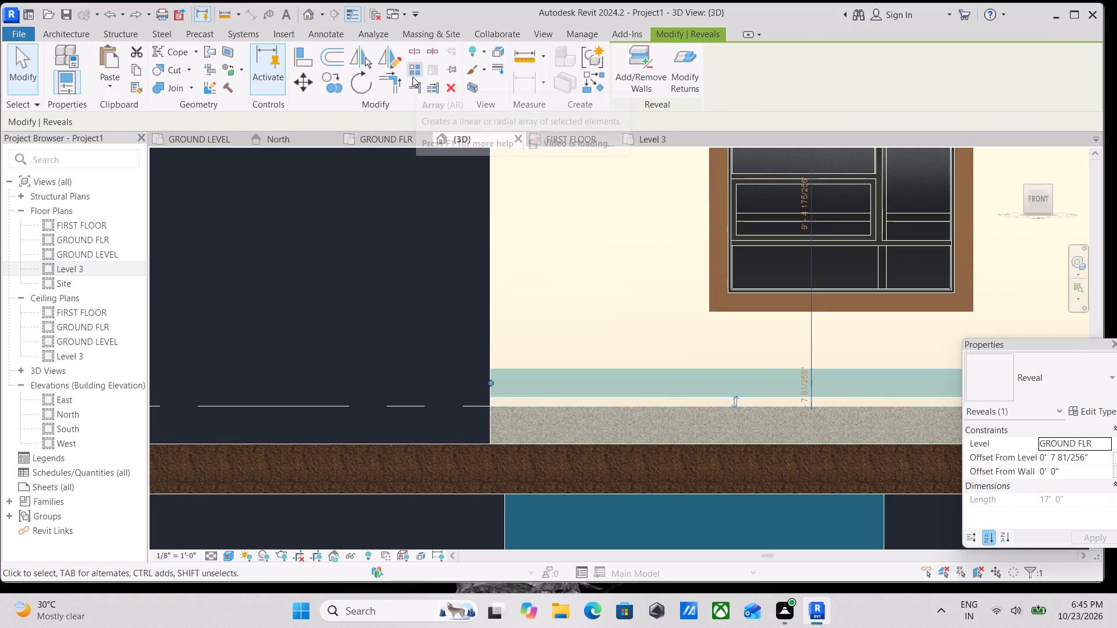
click(412, 75)
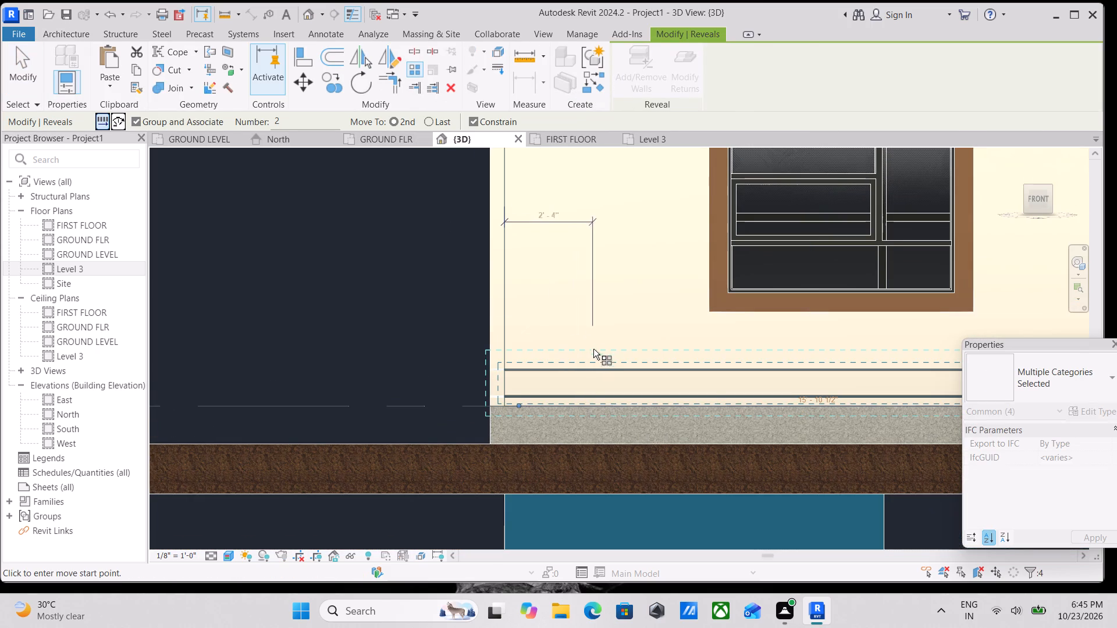
scroll(714, 358, down, 1)
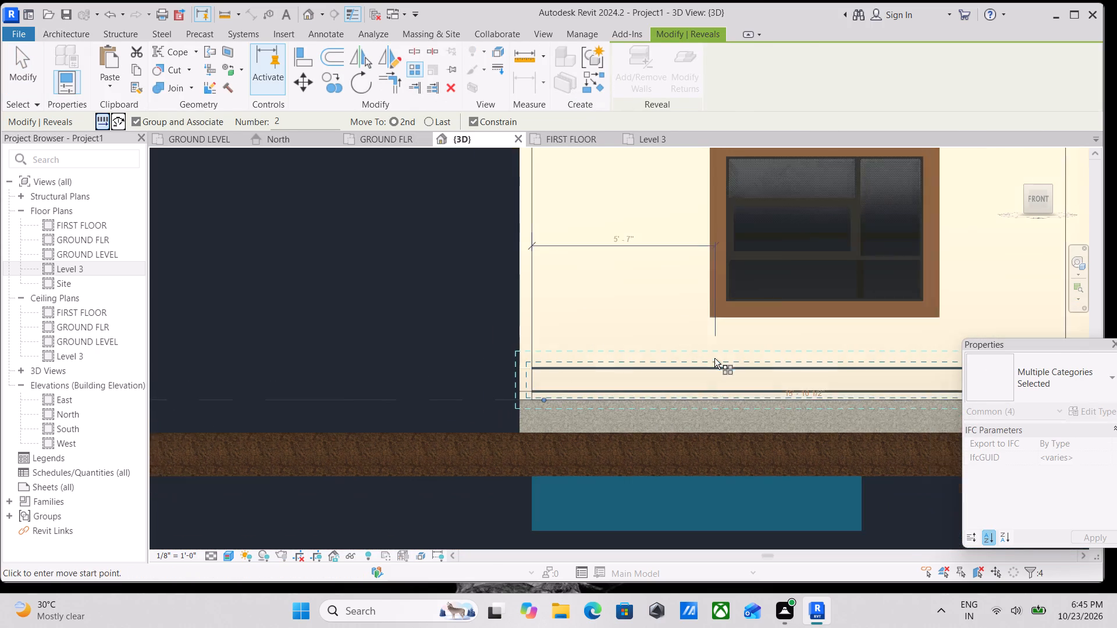
middle_drag(714, 358, 604, 364)
scroll(700, 367, down, 4)
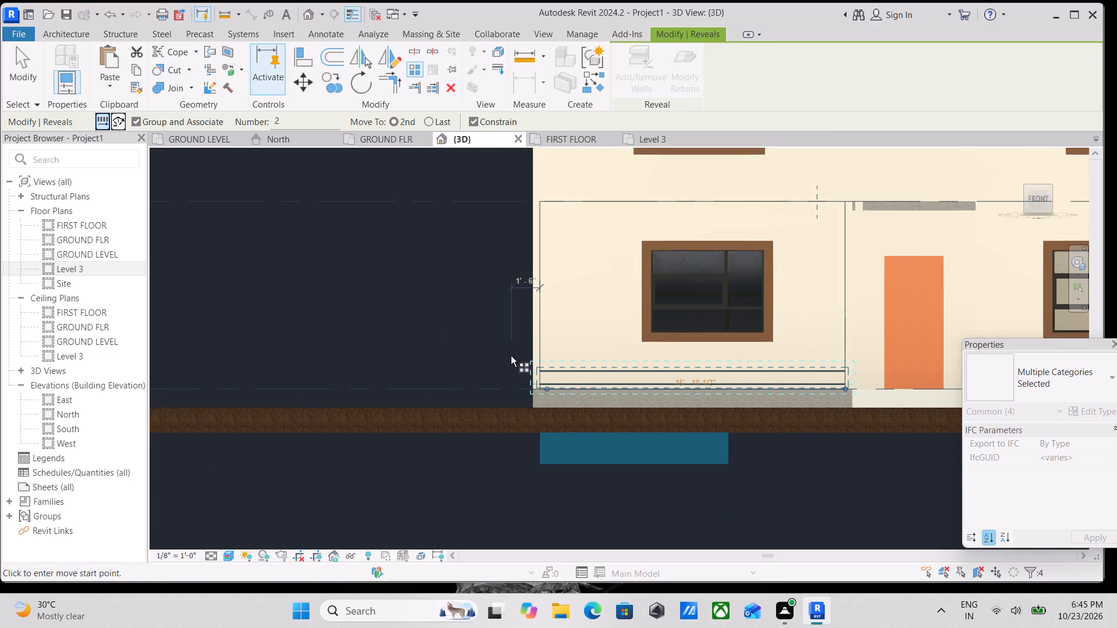
scroll(533, 365, up, 8)
click(531, 372)
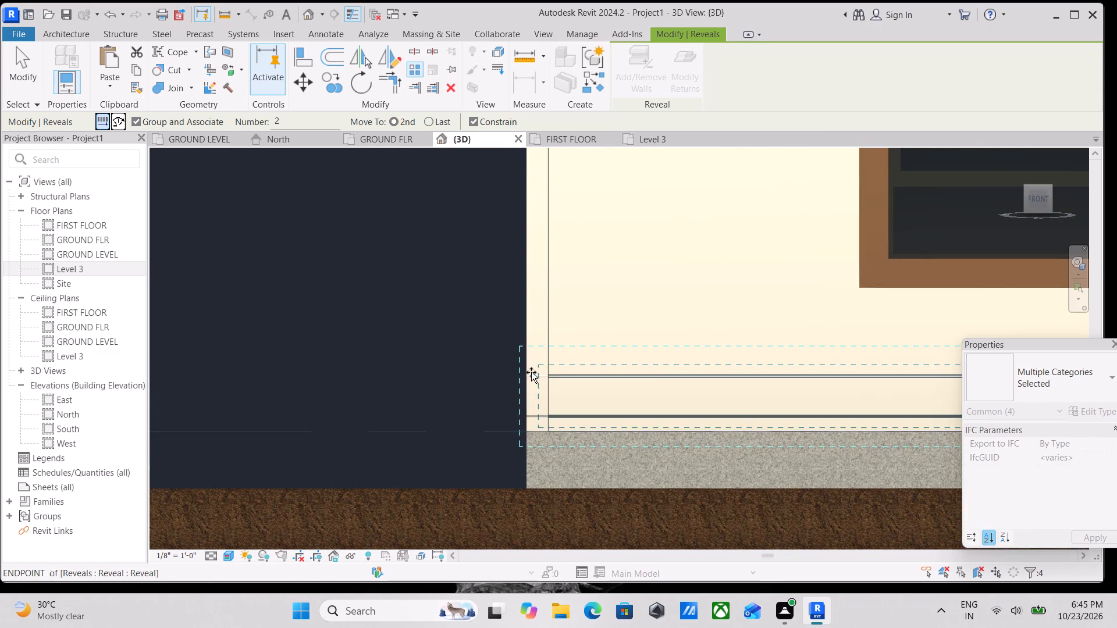
scroll(533, 273, down, 2)
middle_drag(533, 273, 533, 328)
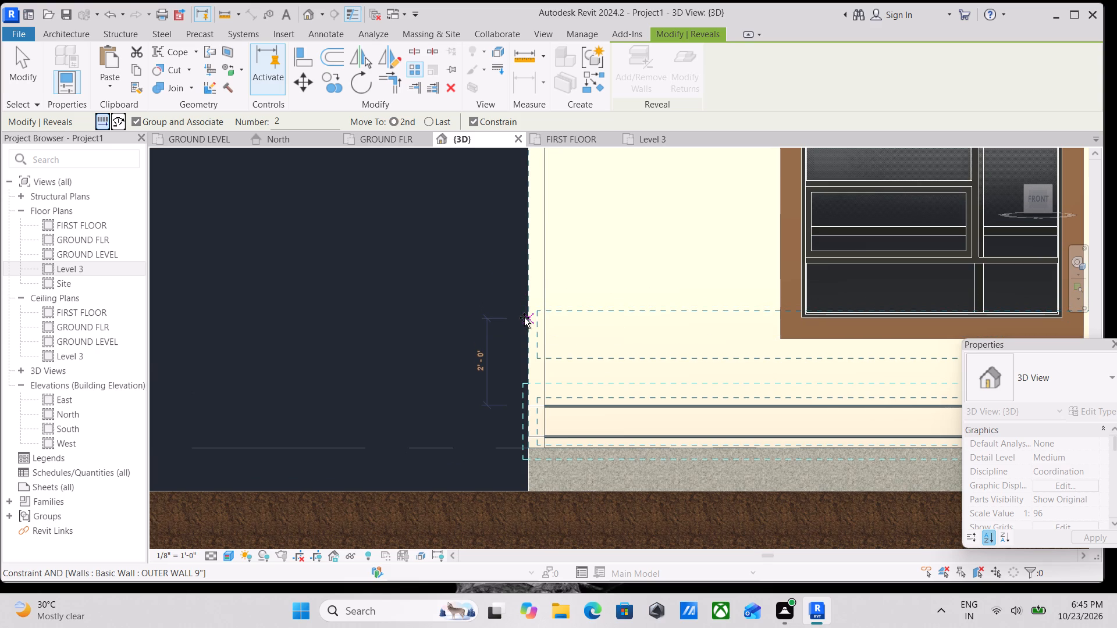
click(524, 317)
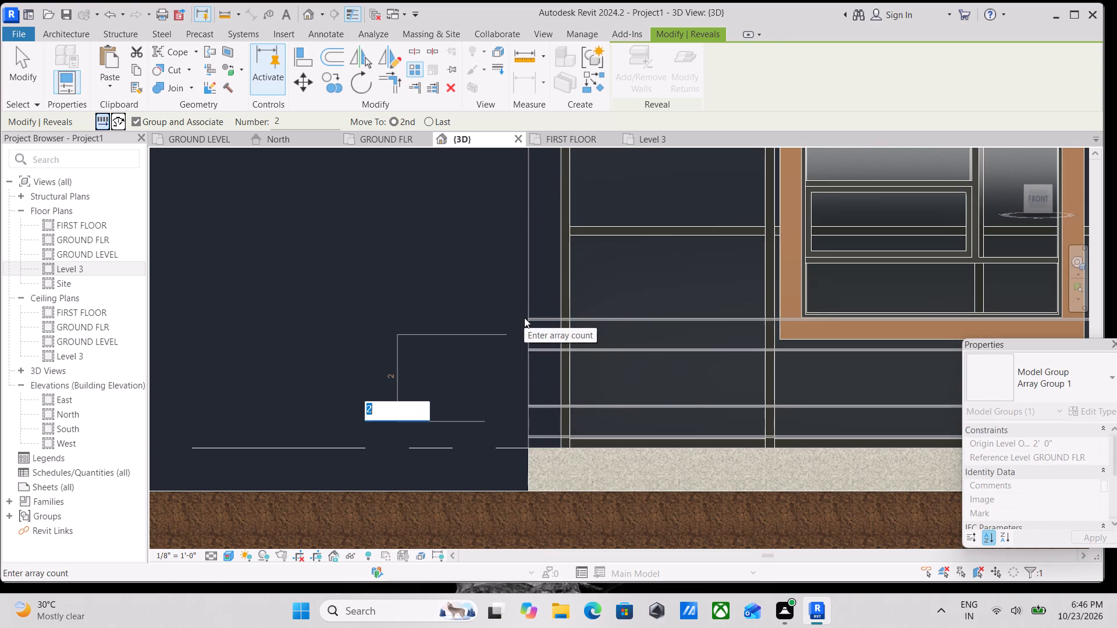
key(6)
key(Return)
scroll(524, 317, down, 2)
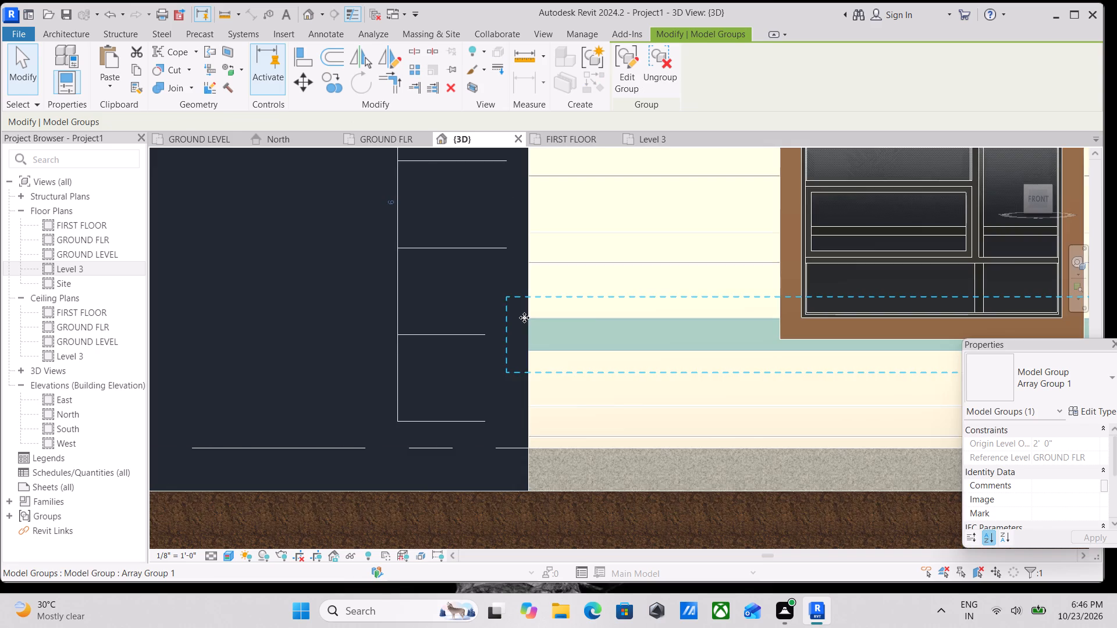
scroll(524, 317, down, 4)
middle_drag(524, 317, 518, 462)
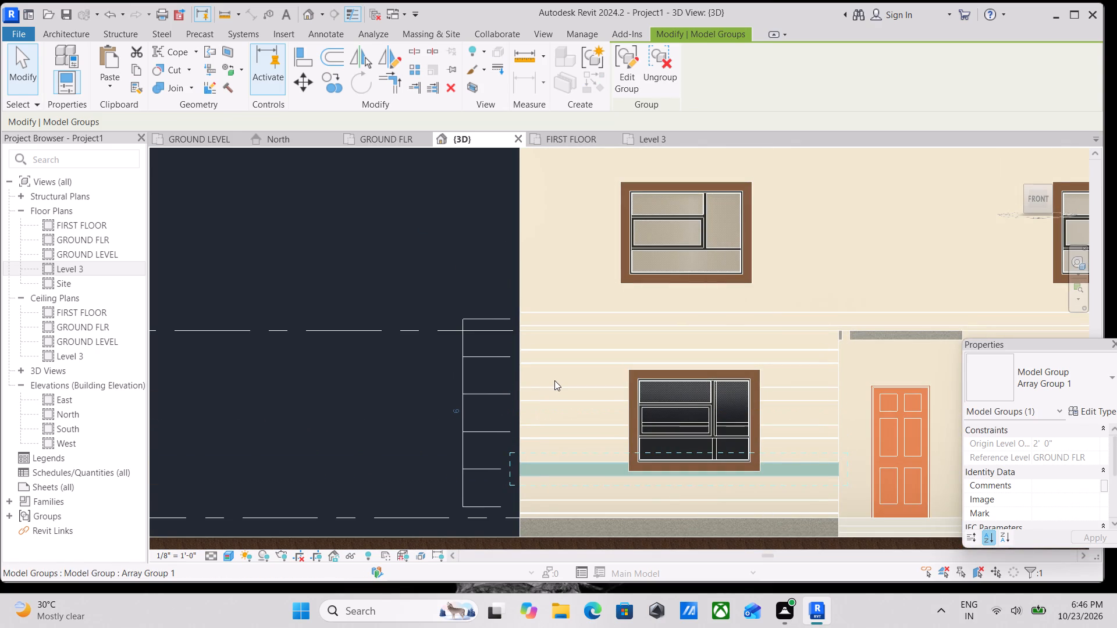
scroll(556, 380, down, 3)
middle_drag(827, 424, 709, 395)
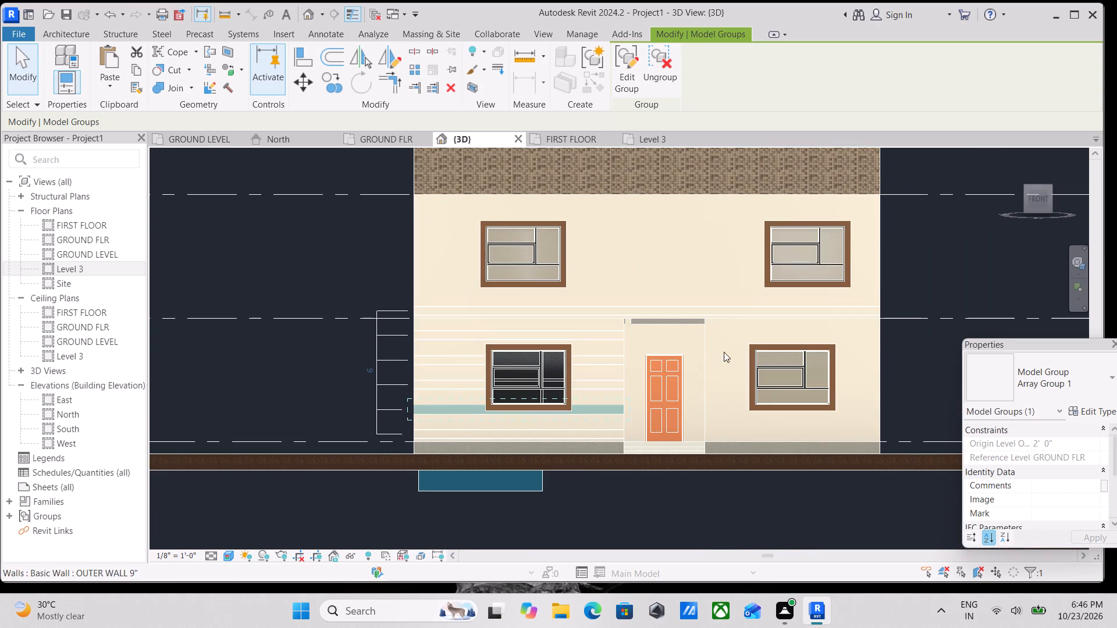
key(Escape)
Examine the arrayed reveals across the front wall, their ends at the wall corner, and the overall house exterior.
scroll(643, 384, up, 2)
scroll(643, 384, down, 3)
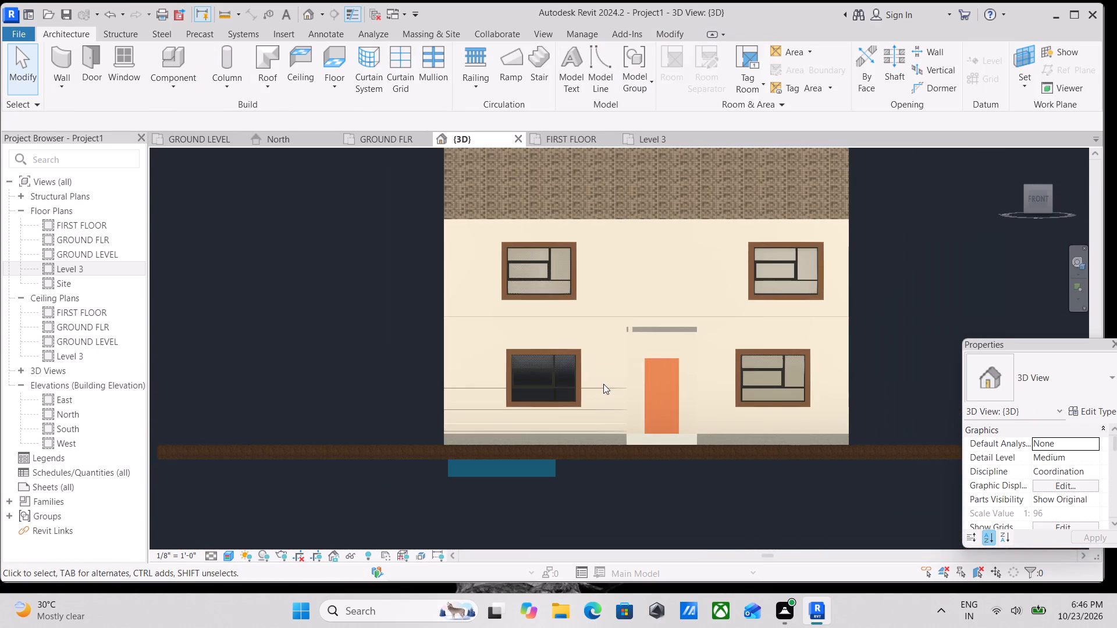
shift+middle_drag(604, 381, 749, 506)
scroll(674, 396, up, 9)
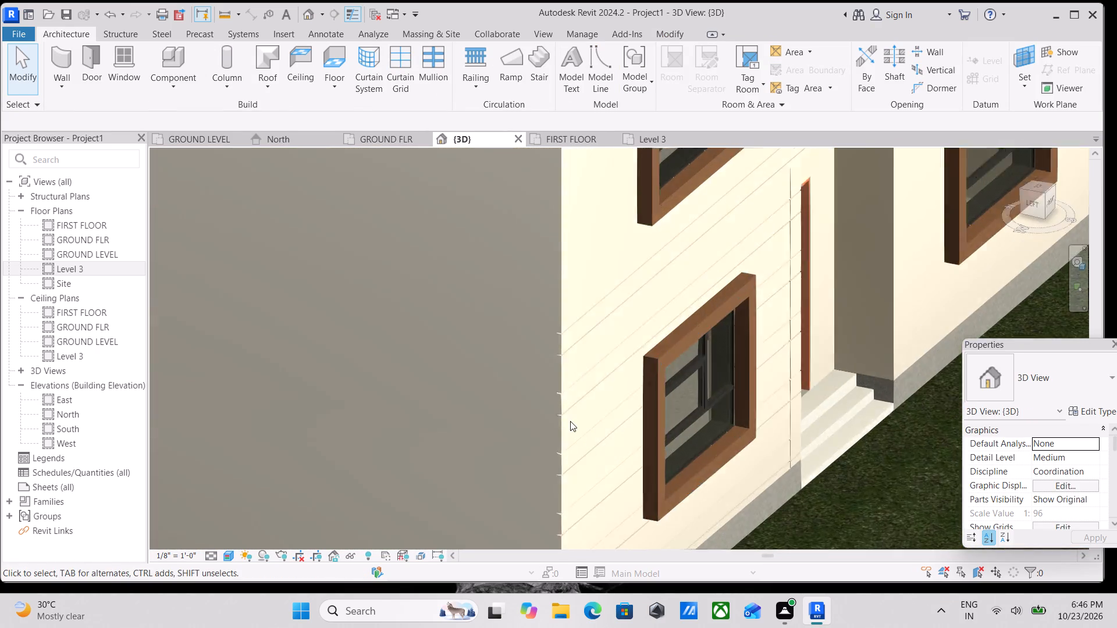
scroll(570, 421, up, 2)
scroll(565, 320, up, 7)
scroll(543, 273, up, 4)
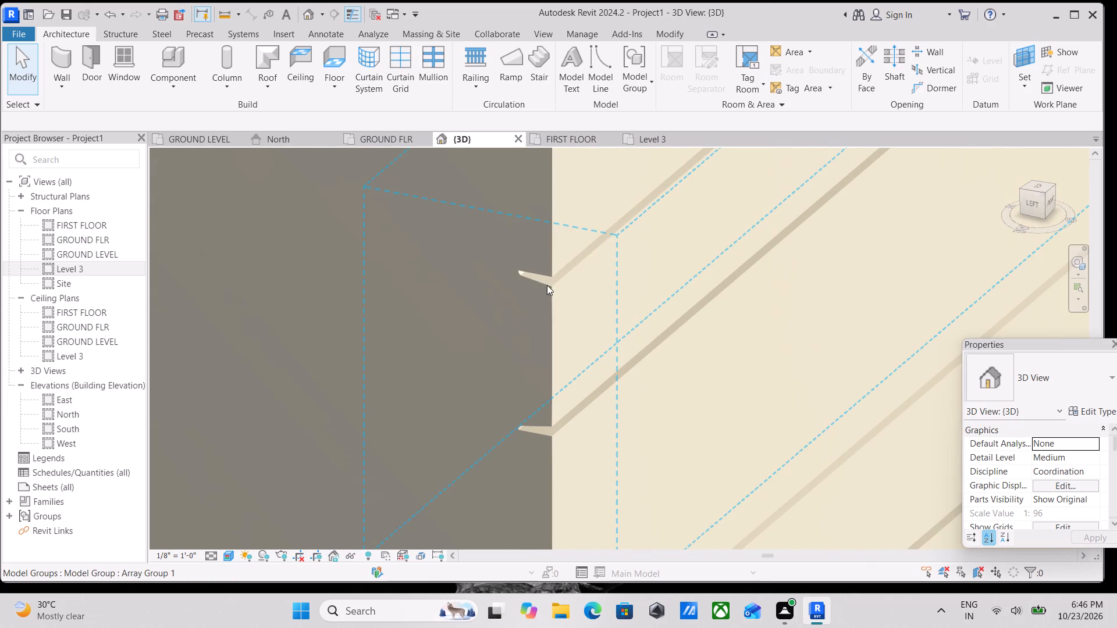
scroll(553, 283, down, 16)
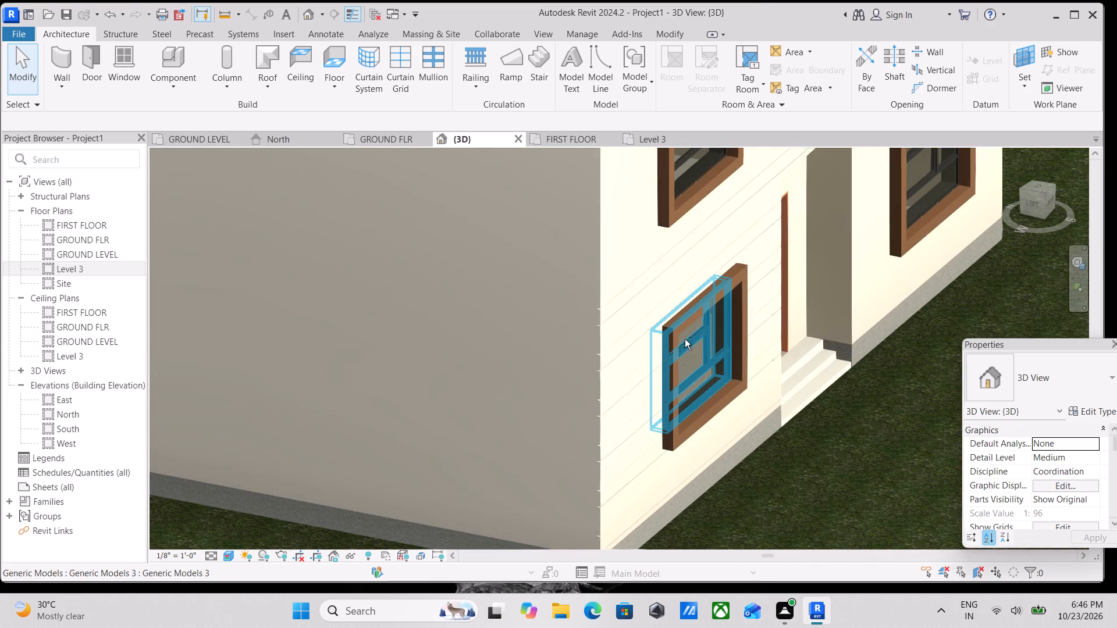
shift+middle_drag(685, 339, 499, 377)
shift+scroll(685, 339, down, 1)
scroll(497, 383, down, 2)
middle_drag(500, 380, 600, 263)
scroll(610, 288, down, 2)
middle_drag(610, 288, 643, 369)
scroll(671, 406, down, 2)
middle_drag(671, 408, 833, 526)
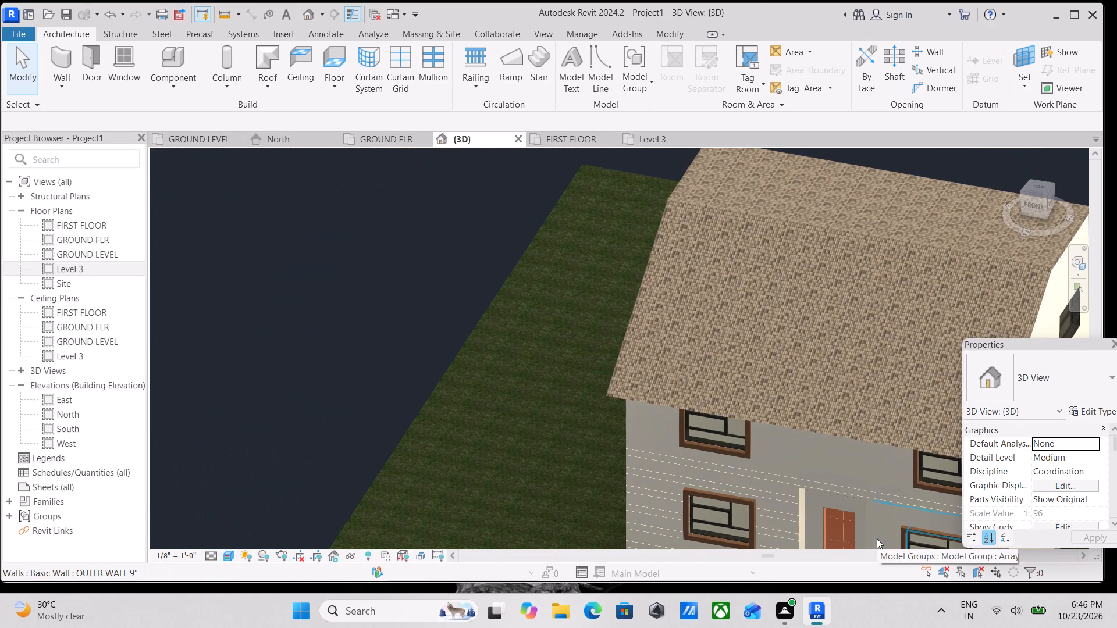
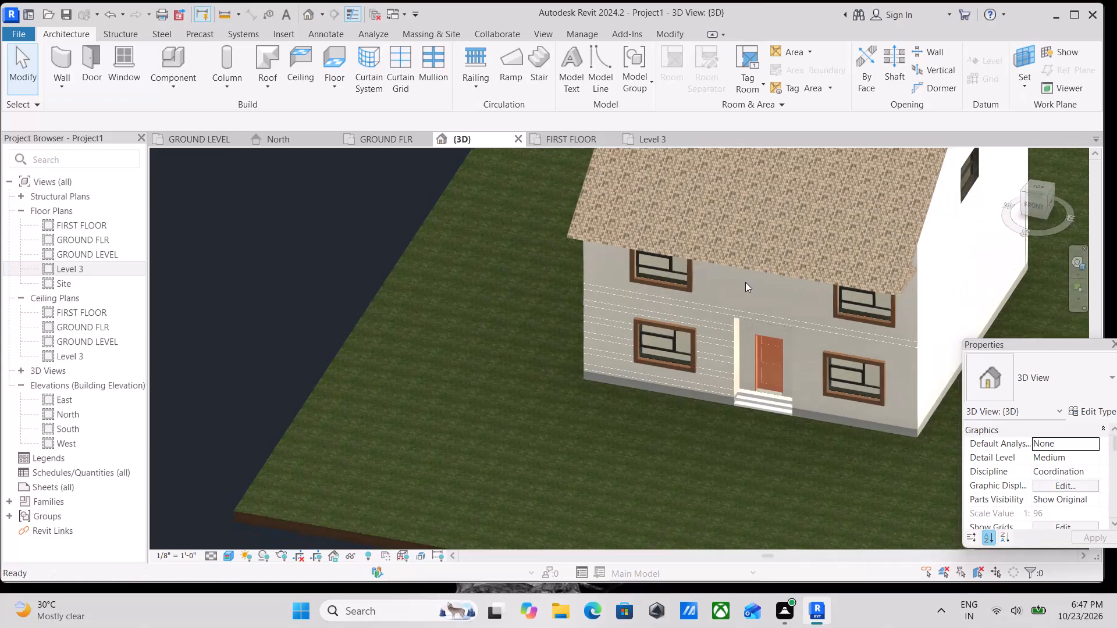
Examine the arrayed reveal groups along the front wall, at the upper band and beside the entrance steps.
scroll(886, 358, up, 3)
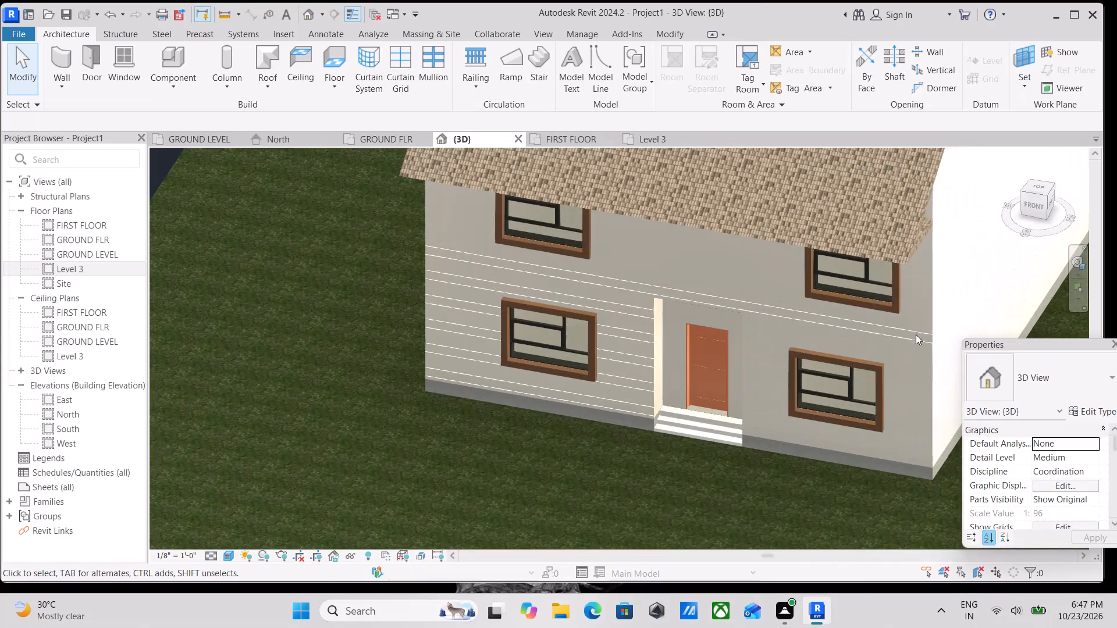
click(926, 338)
scroll(904, 362, up, 2)
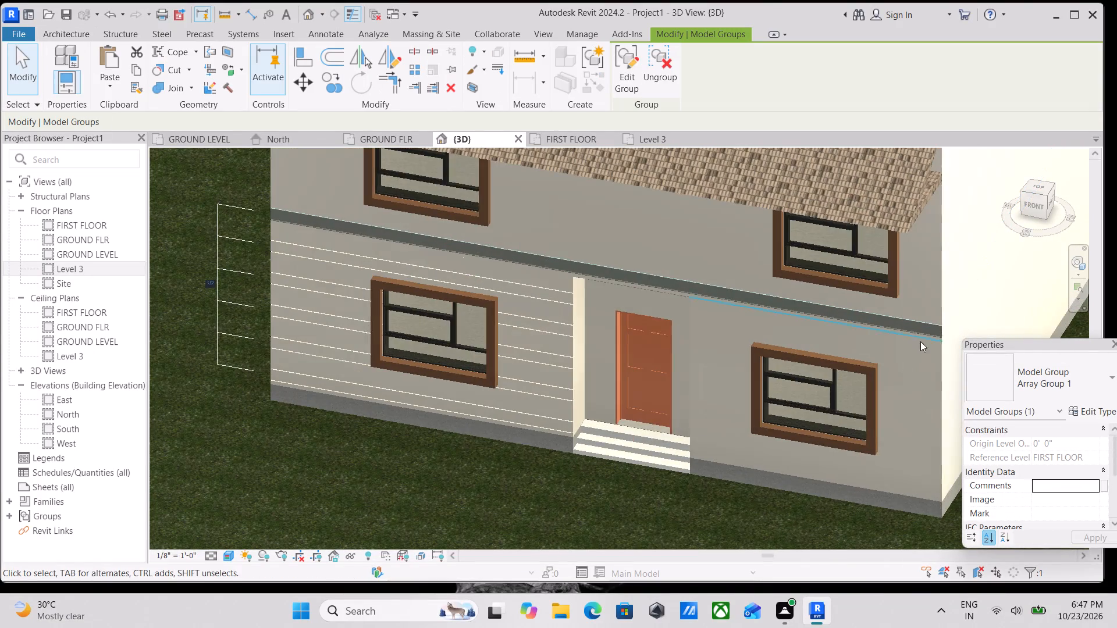
scroll(890, 358, down, 2)
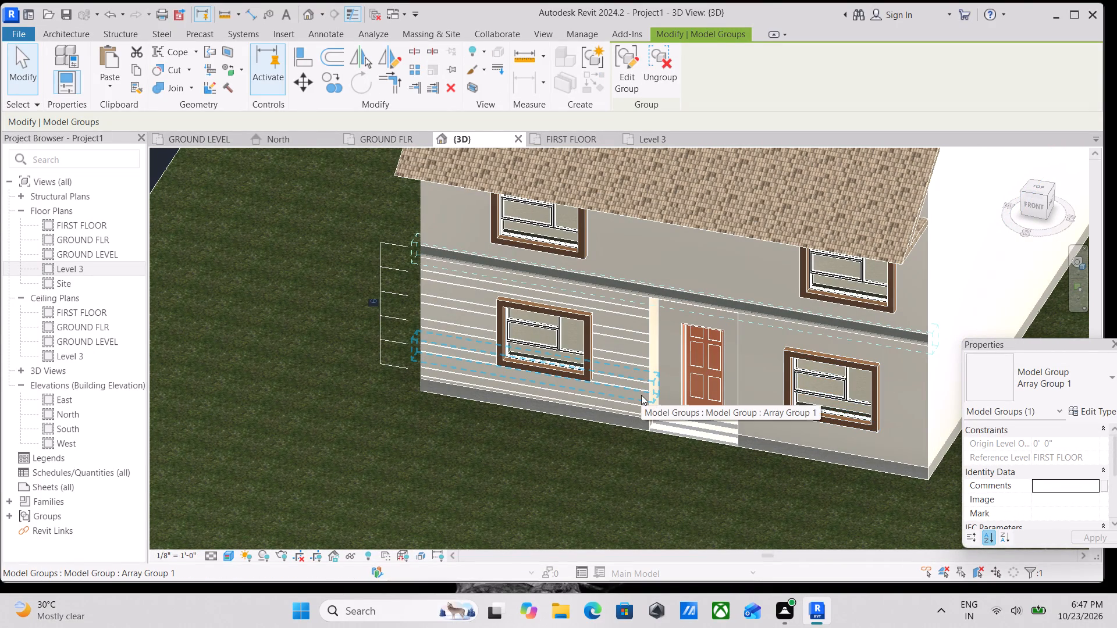
key(Escape)
scroll(801, 377, down, 1)
scroll(860, 412, down, 1)
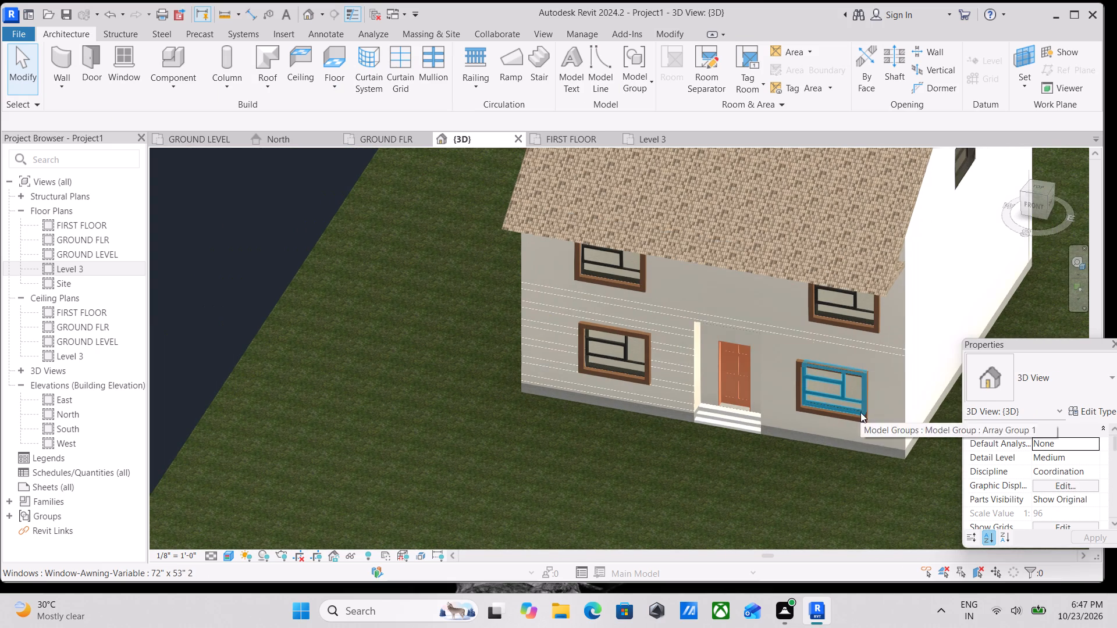
scroll(892, 449, up, 2)
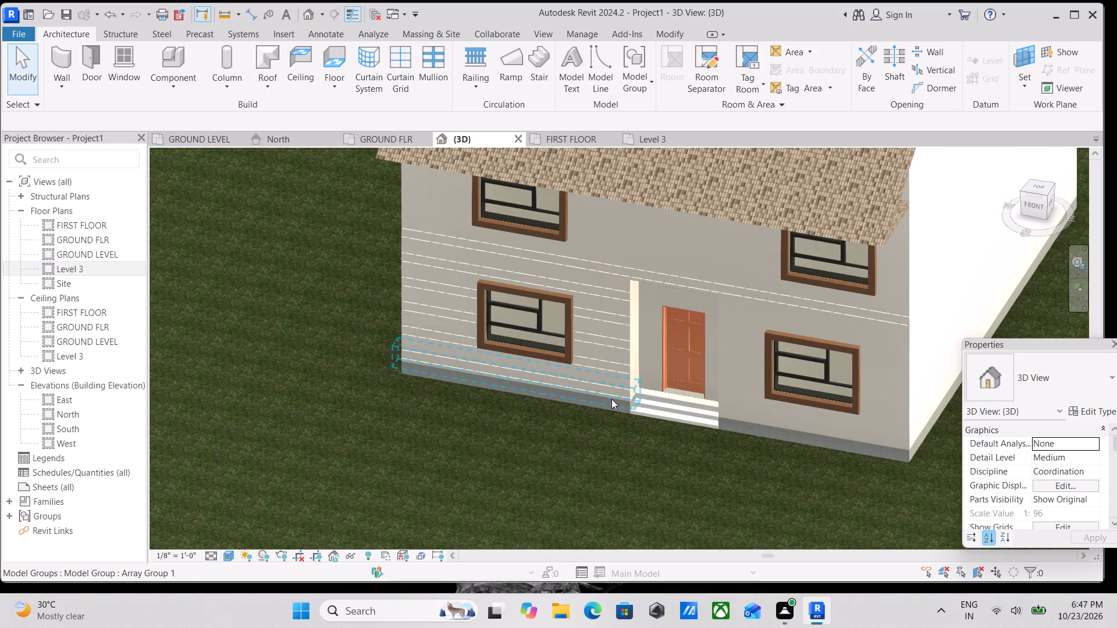
scroll(611, 399, up, 6)
click(638, 377)
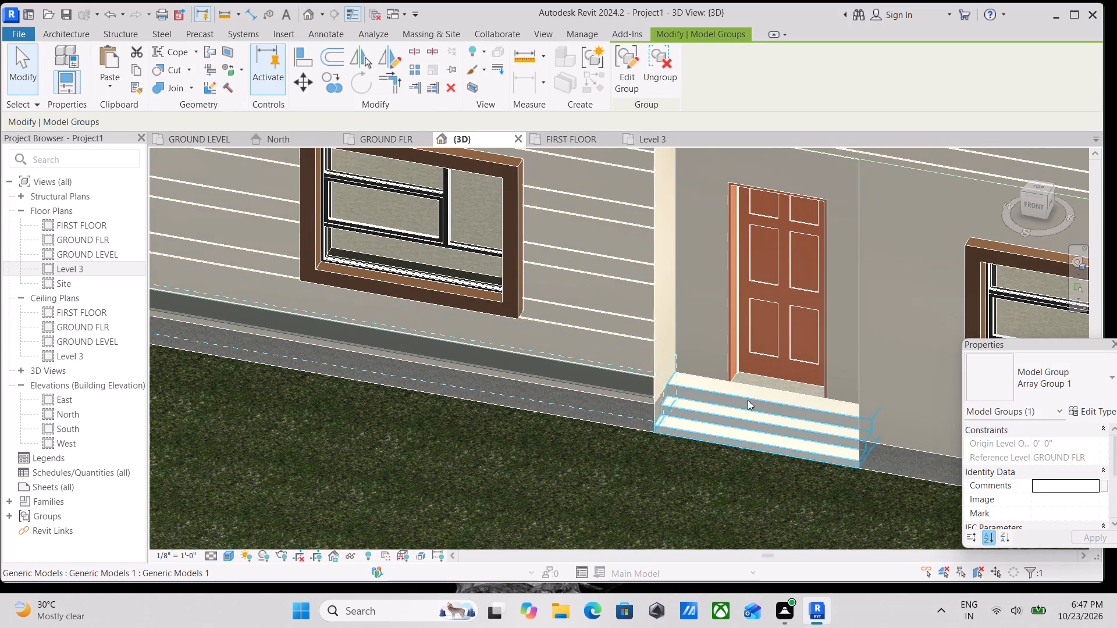
scroll(561, 299, down, 3)
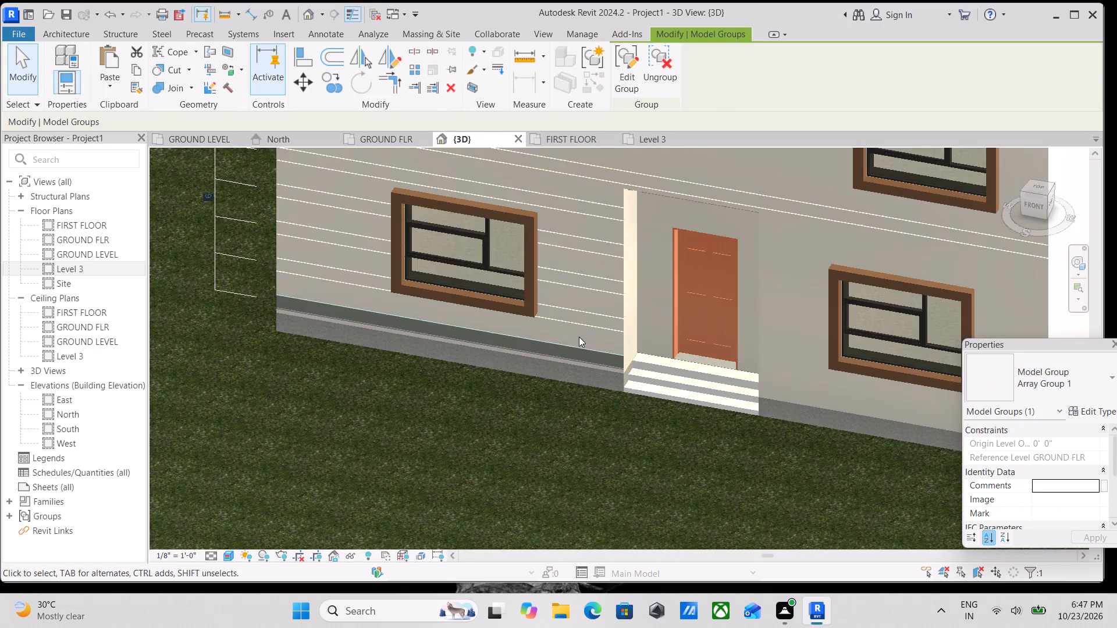
key(Escape)
Examine the rear of the house around the wood deck, swimming pool and rear steps.
scroll(600, 340, down, 8)
scroll(677, 344, down, 3)
shift+middle_drag(719, 334, 615, 379)
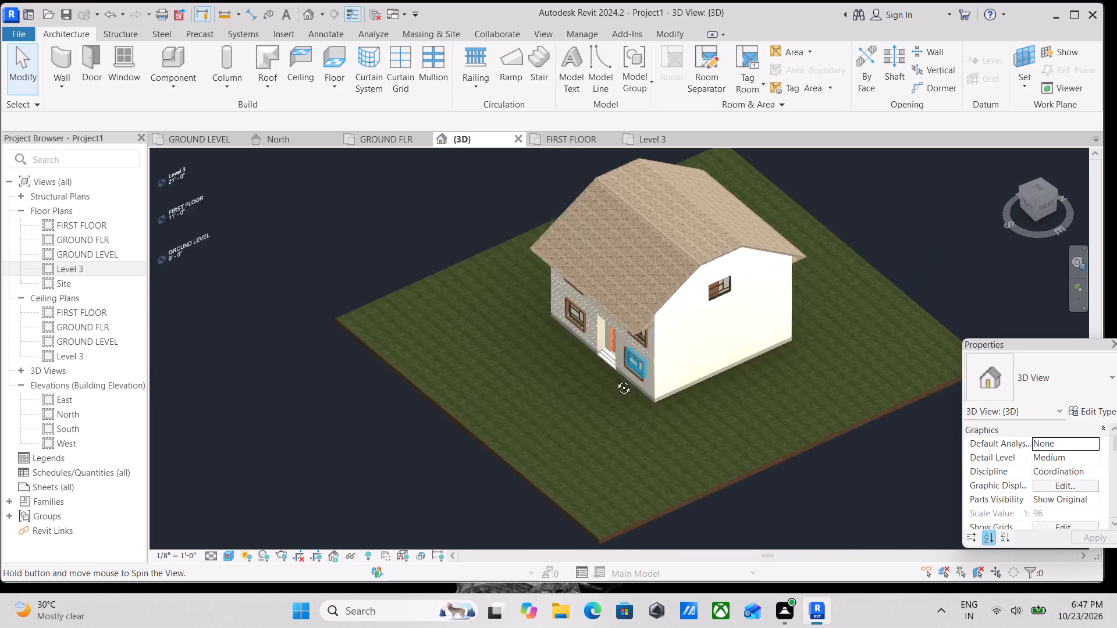
shift+middle_drag(615, 379, 419, 428)
key(Escape)
scroll(638, 366, up, 8)
key(Escape)
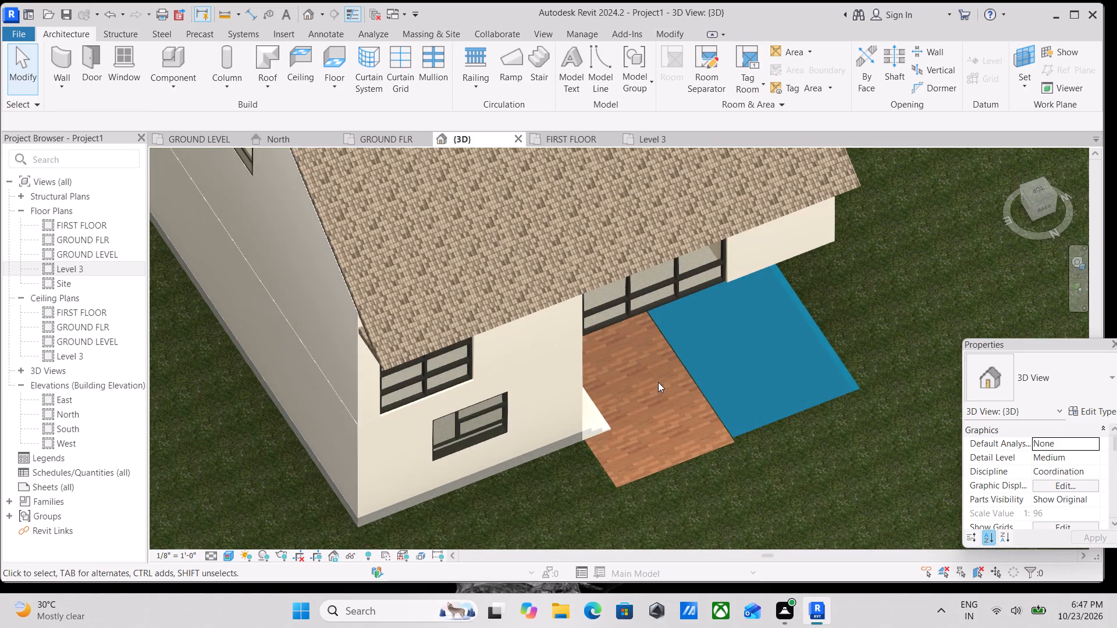
scroll(652, 415, down, 2)
shift+middle_drag(677, 420, 776, 216)
shift+scroll(677, 420, up, 1)
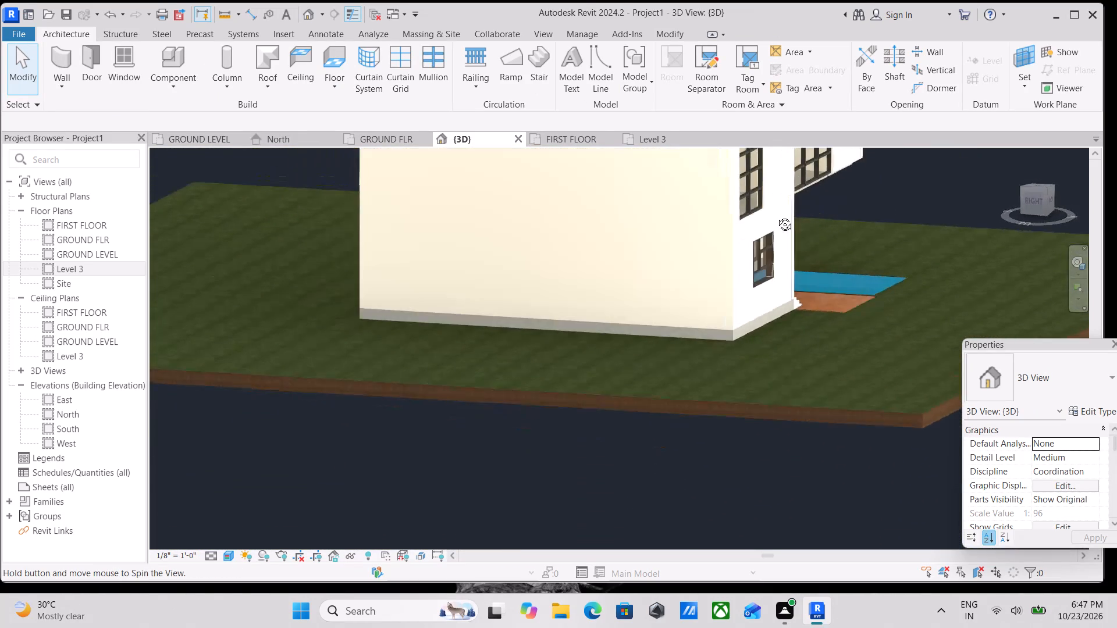
shift+middle_drag(776, 216, 606, 332)
scroll(516, 367, up, 2)
shift+middle_drag(502, 354, 405, 372)
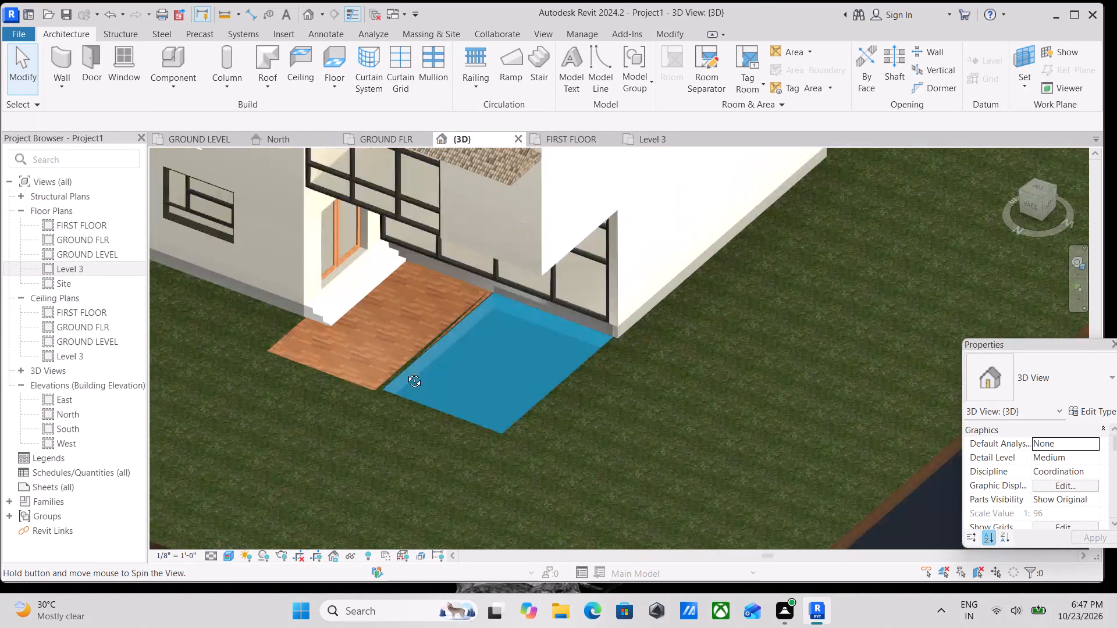
shift+middle_drag(405, 372, 399, 373)
middle_drag(417, 365, 638, 371)
scroll(551, 311, up, 7)
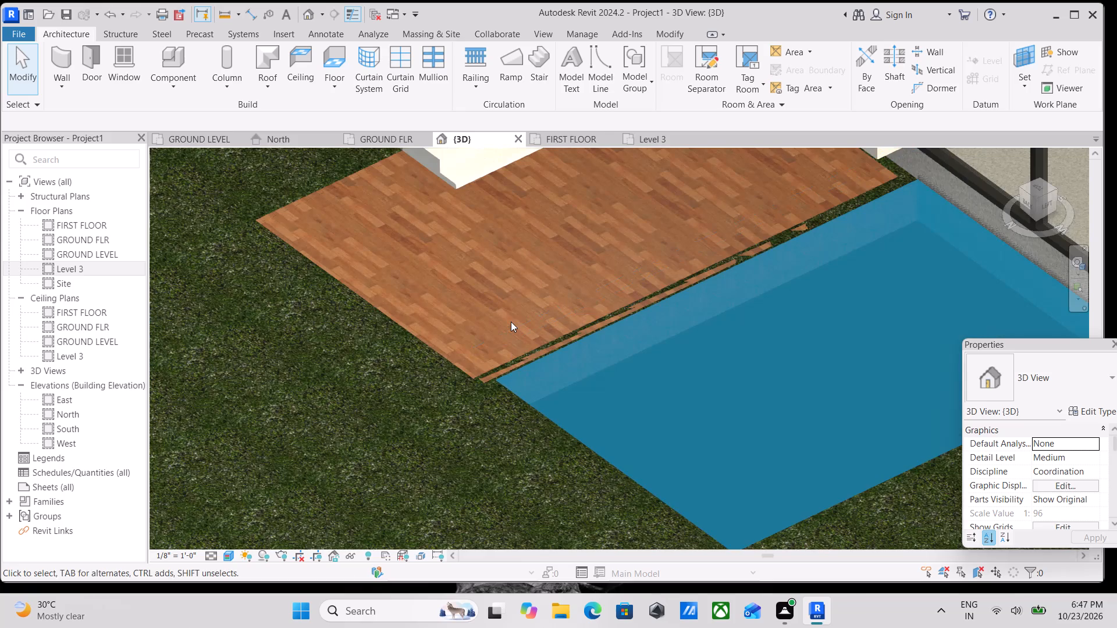
shift+middle_drag(511, 322, 649, 327)
shift+scroll(575, 330, down, 1)
scroll(659, 322, down, 5)
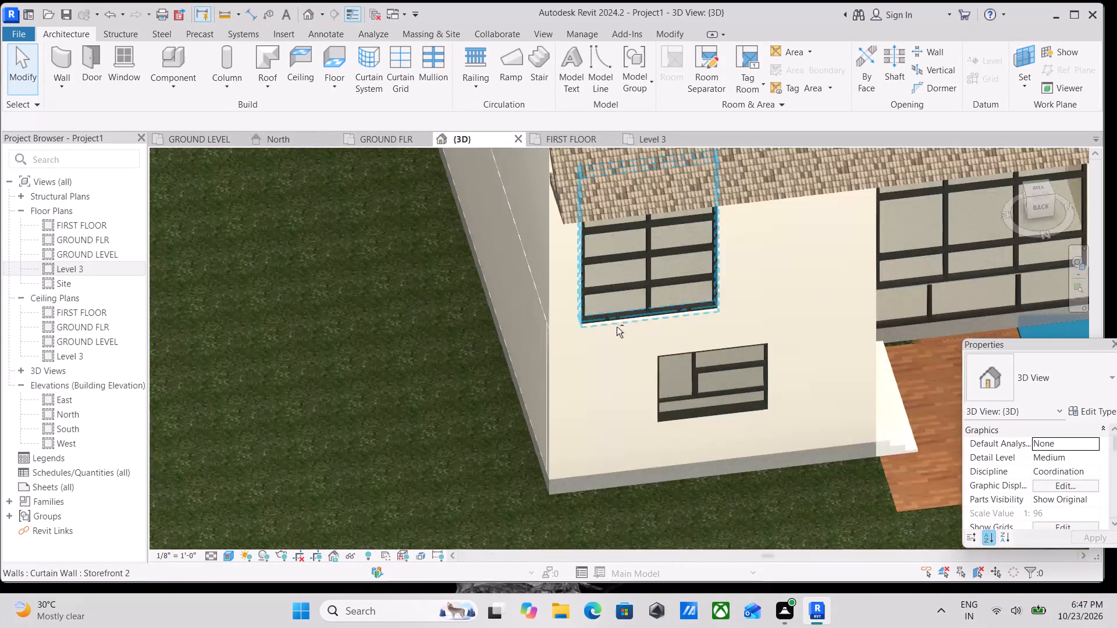
Examine the side walls, roof and remaining exterior of the house from all around.
scroll(617, 327, down, 2)
shift+middle_drag(615, 327, 791, 313)
scroll(791, 313, down, 3)
shift+middle_drag(775, 313, 655, 314)
shift+middle_drag(763, 306, 784, 305)
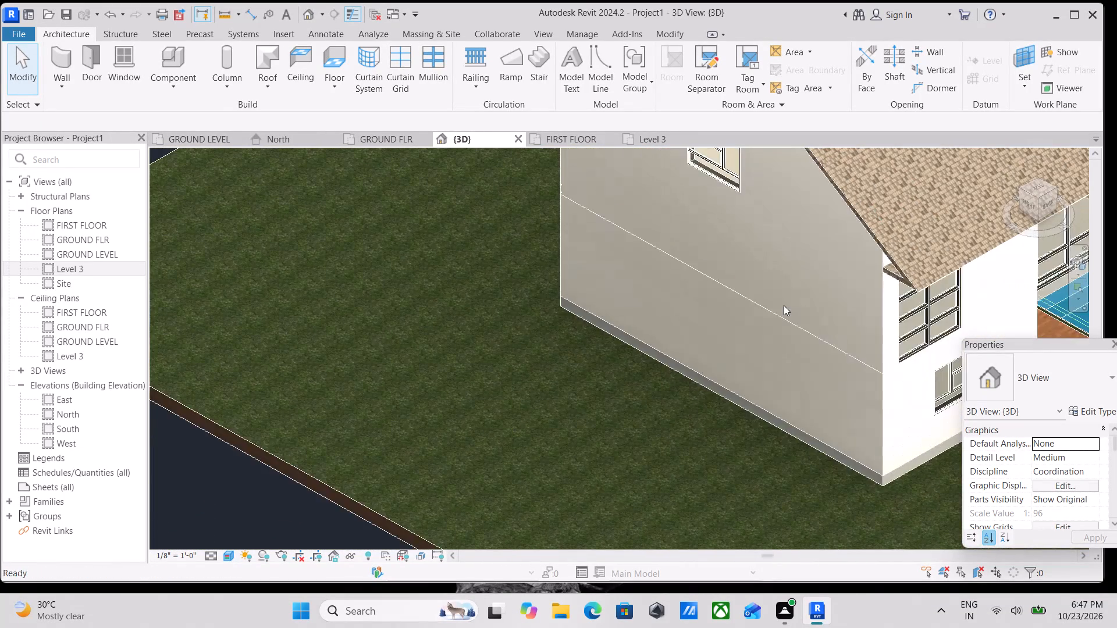
scroll(784, 305, down, 1)
shift+middle_drag(784, 305, 698, 375)
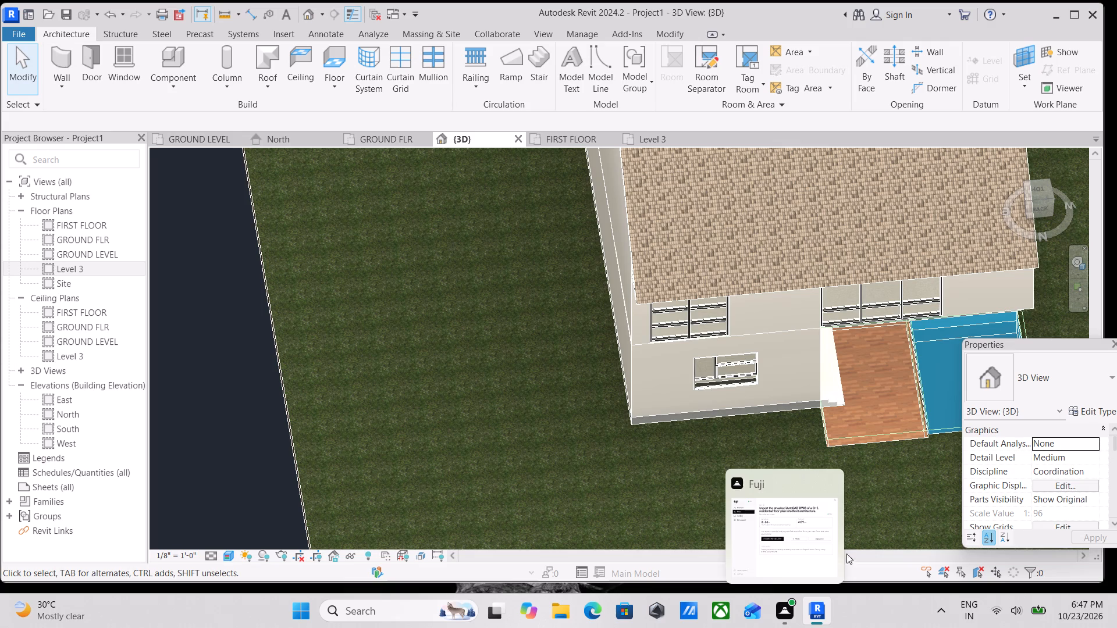
scroll(780, 474, down, 3)
middle_drag(778, 474, 611, 491)
scroll(681, 484, down, 3)
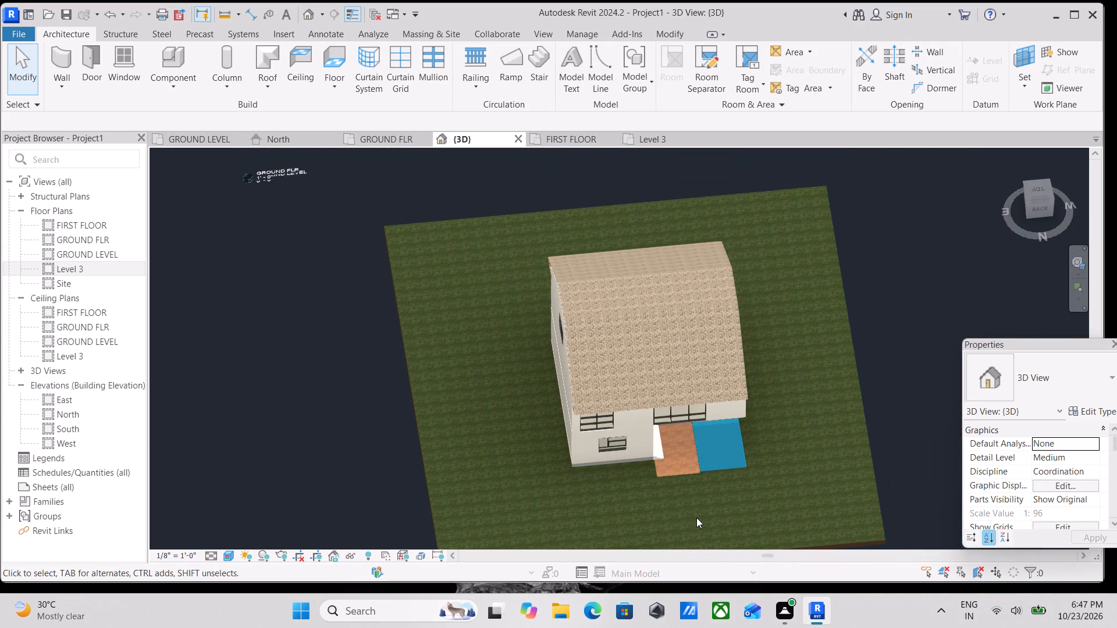
scroll(668, 425, up, 9)
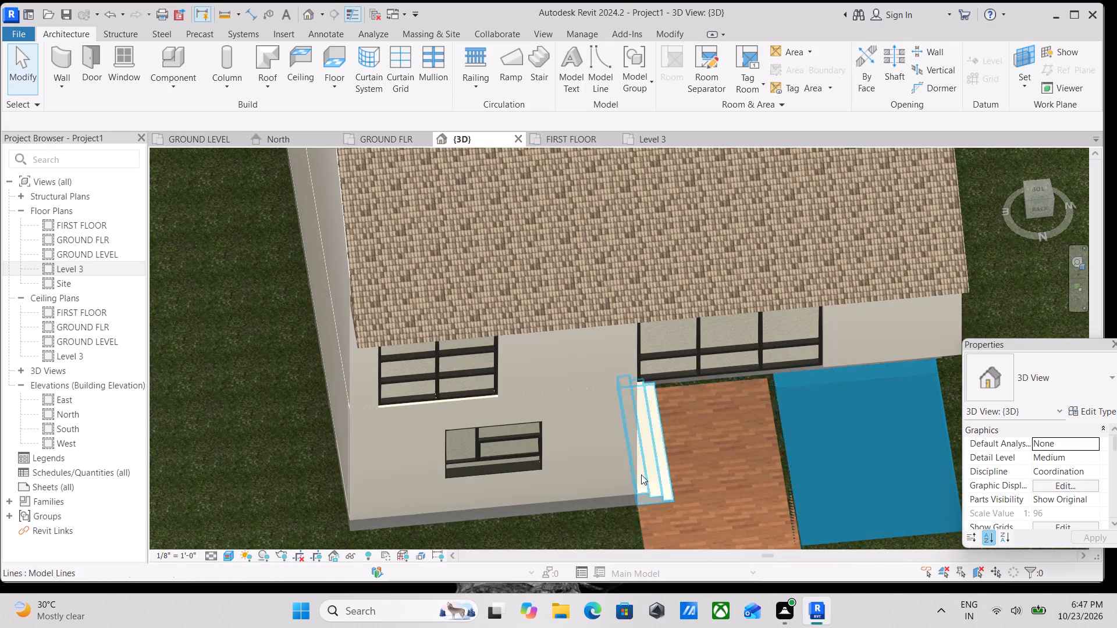
scroll(639, 465, up, 4)
scroll(371, 419, down, 3)
middle_drag(443, 399, 579, 352)
scroll(421, 376, down, 6)
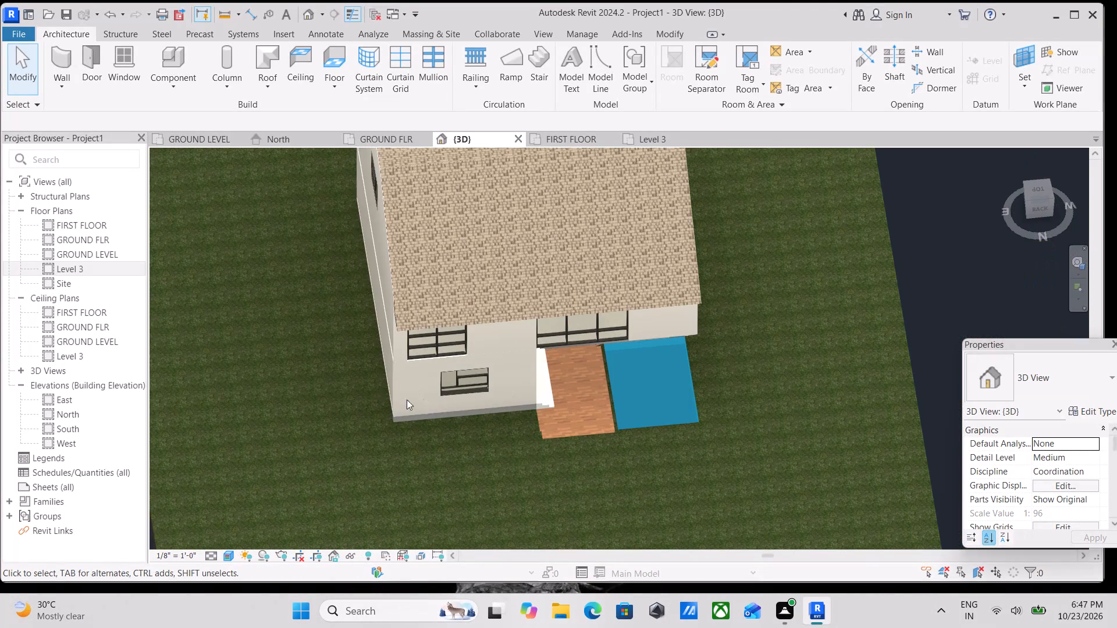
scroll(354, 381, down, 1)
middle_drag(354, 381, 727, 319)
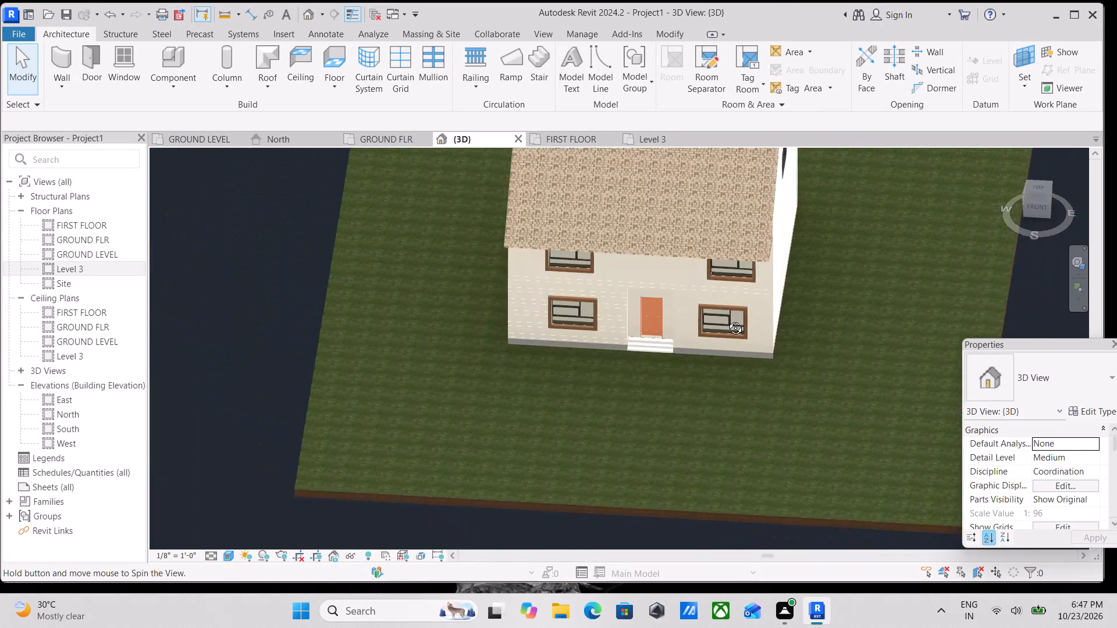
middle_drag(727, 319, 873, 302)
middle_drag(803, 321, 809, 377)
scroll(734, 277, up, 2)
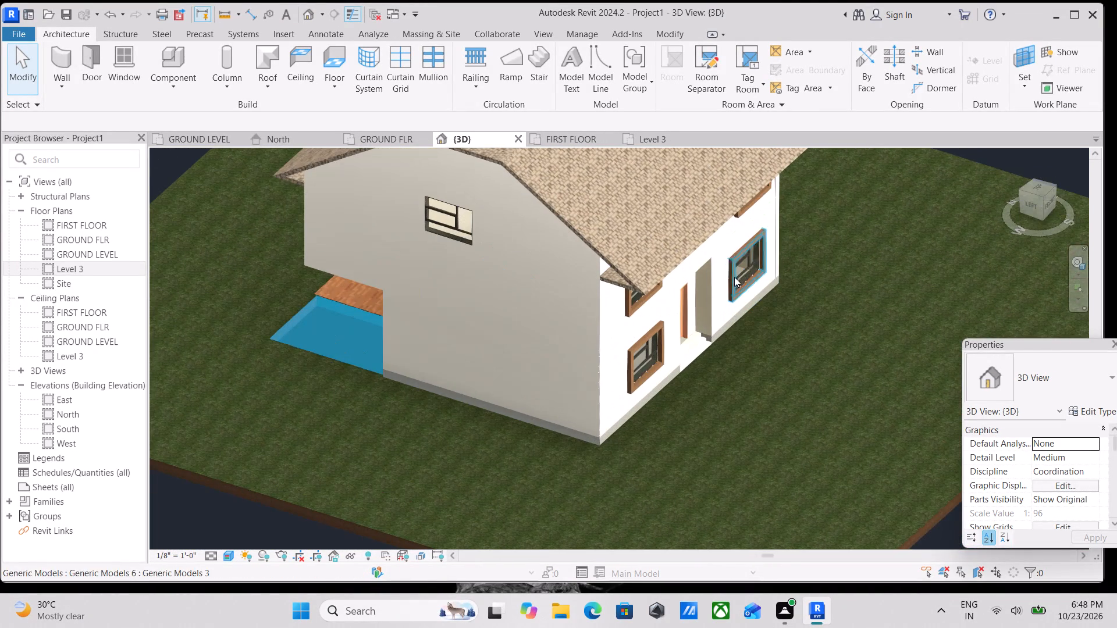
Orient the 3D view squarely to the house front and set the rendering quality to High.
click(1050, 198)
scroll(643, 232, up, 2)
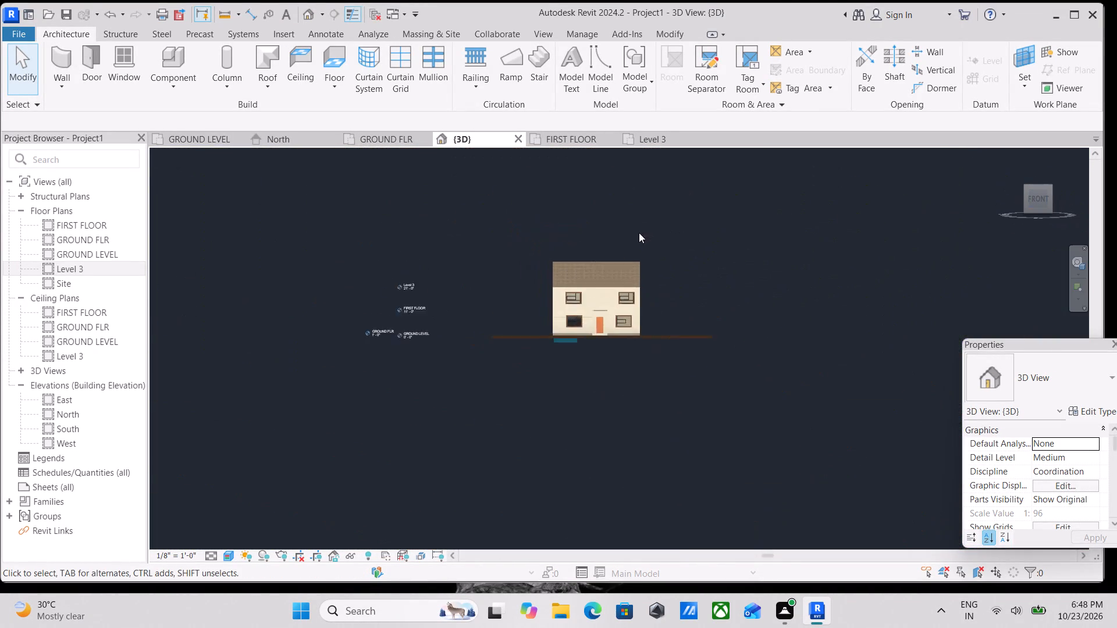
scroll(639, 233, up, 4)
scroll(721, 324, up, 2)
middle_drag(815, 358, 828, 286)
scroll(810, 292, up, 2)
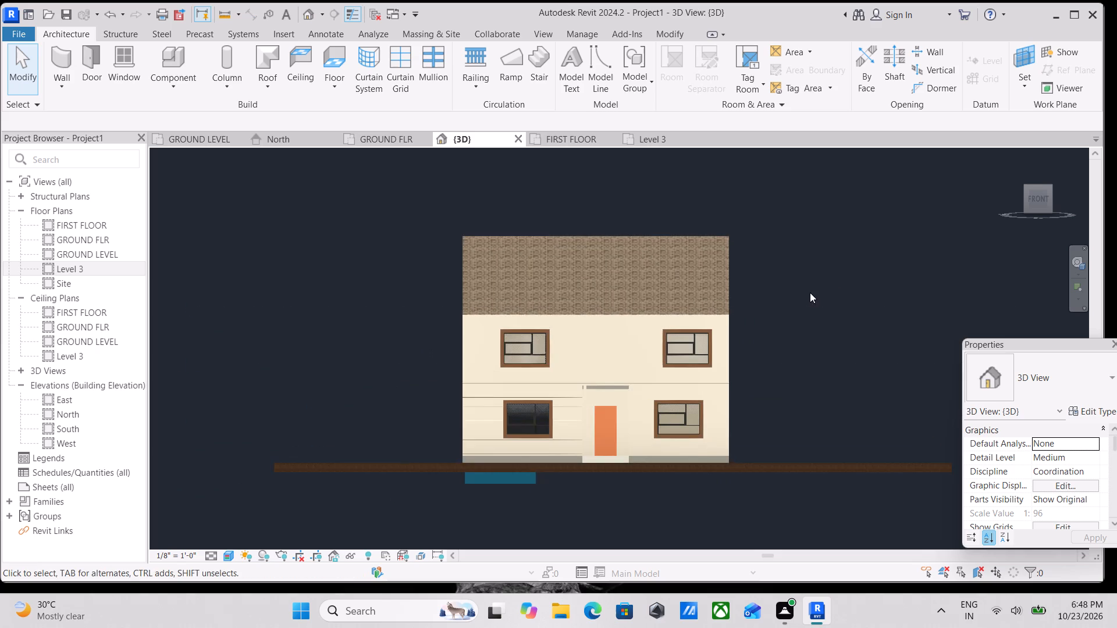
scroll(793, 287, up, 1)
middle_drag(834, 344, 844, 374)
text(RR)
click(114, 68)
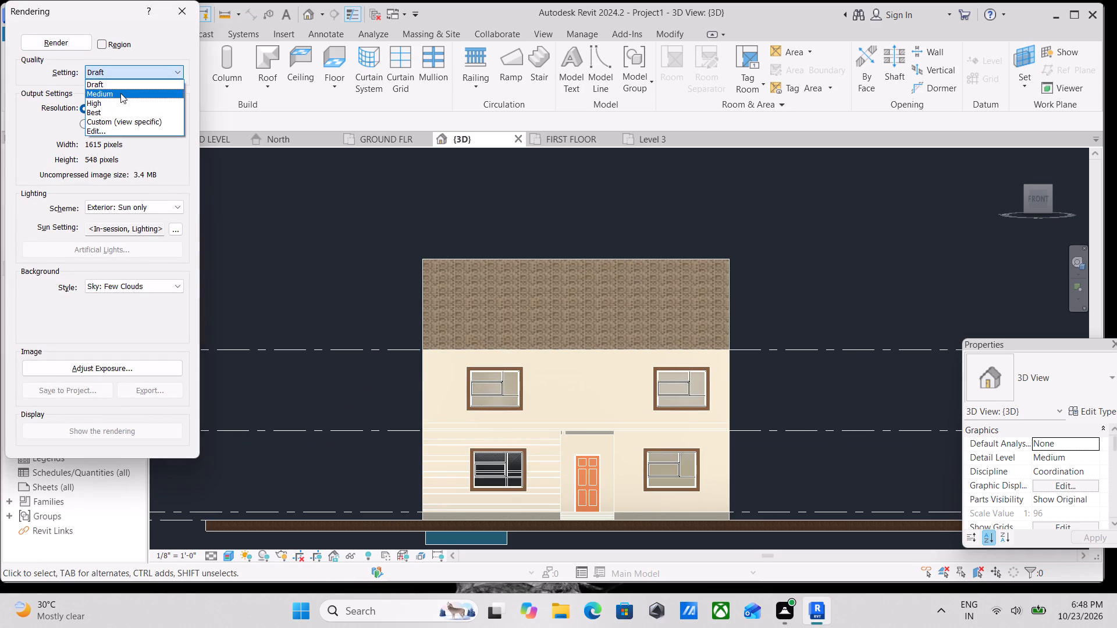
click(120, 105)
Enable region rendering and fit the render region around the house, with a margin above the roof and at both sides.
scroll(453, 283, down, 2)
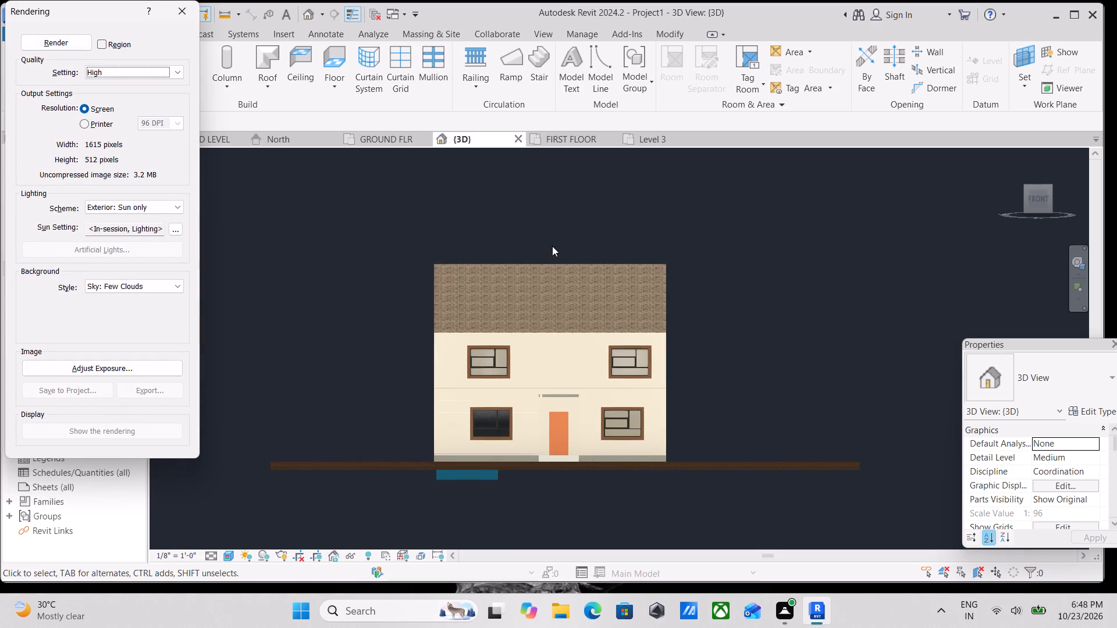
click(101, 40)
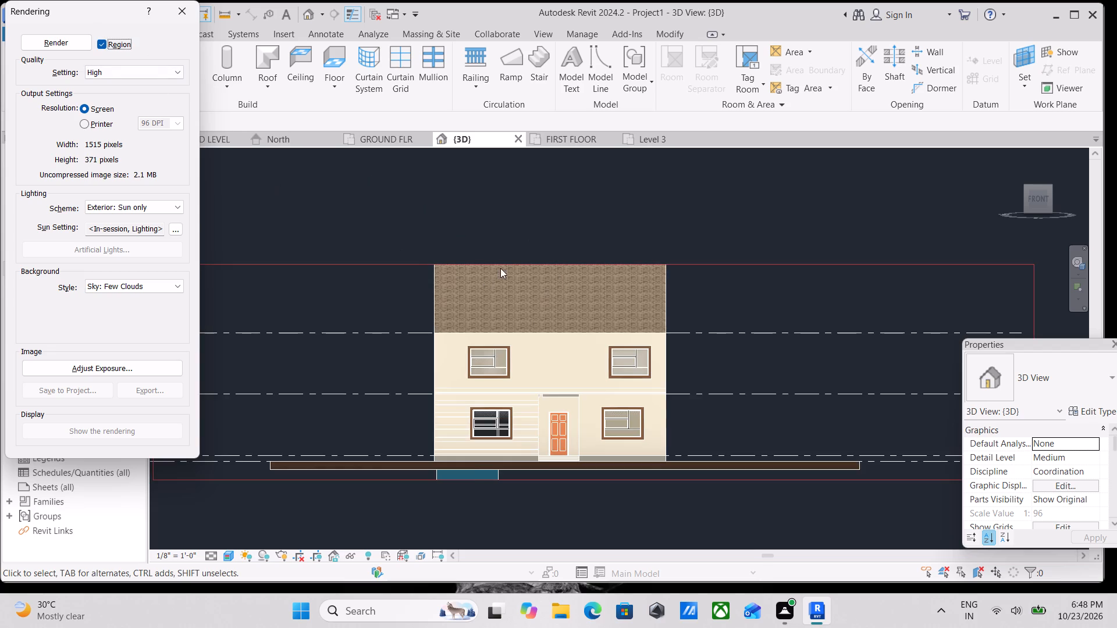
scroll(501, 268, up, 1)
middle_drag(501, 268, 642, 271)
click(501, 259)
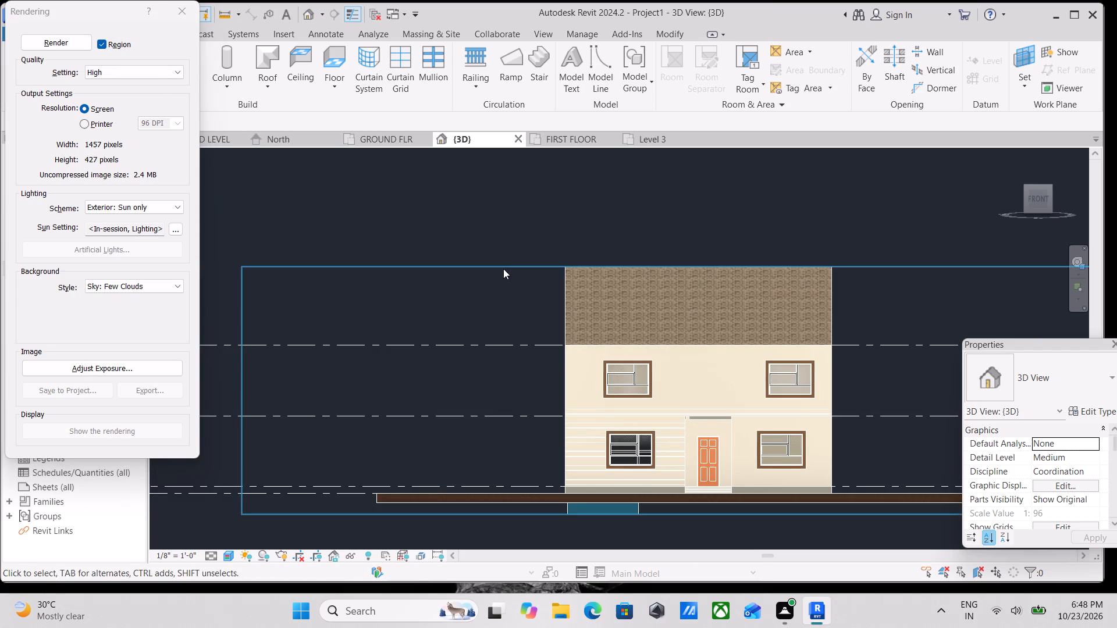
click(503, 269)
drag(747, 265, 747, 257)
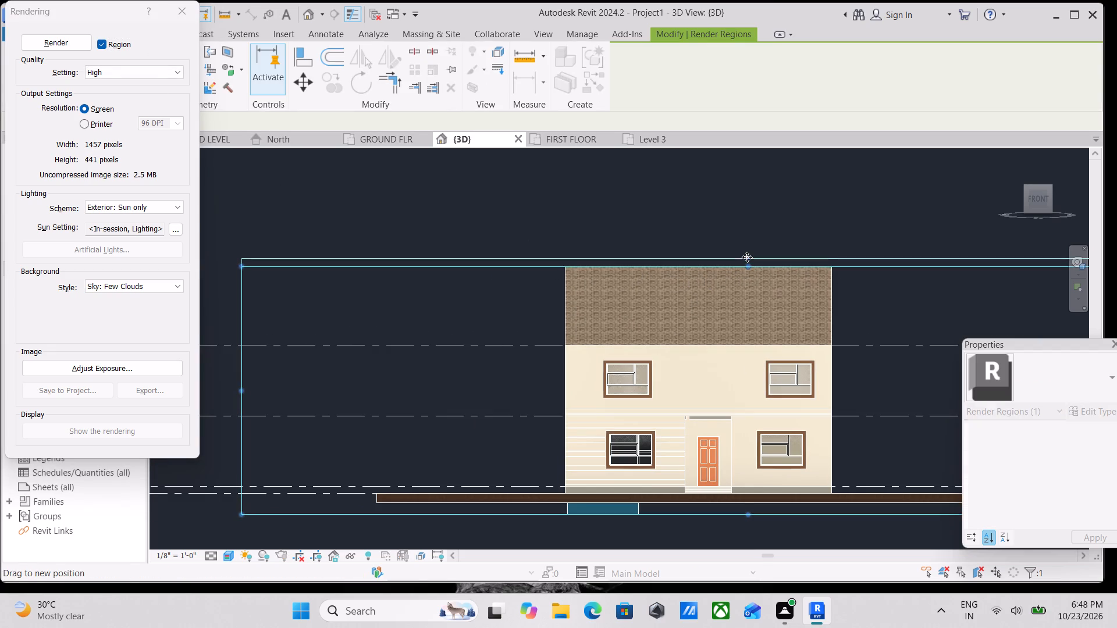
drag(747, 257, 747, 244)
scroll(851, 290, down, 1)
middle_drag(851, 290, 650, 275)
scroll(973, 272, down, 1)
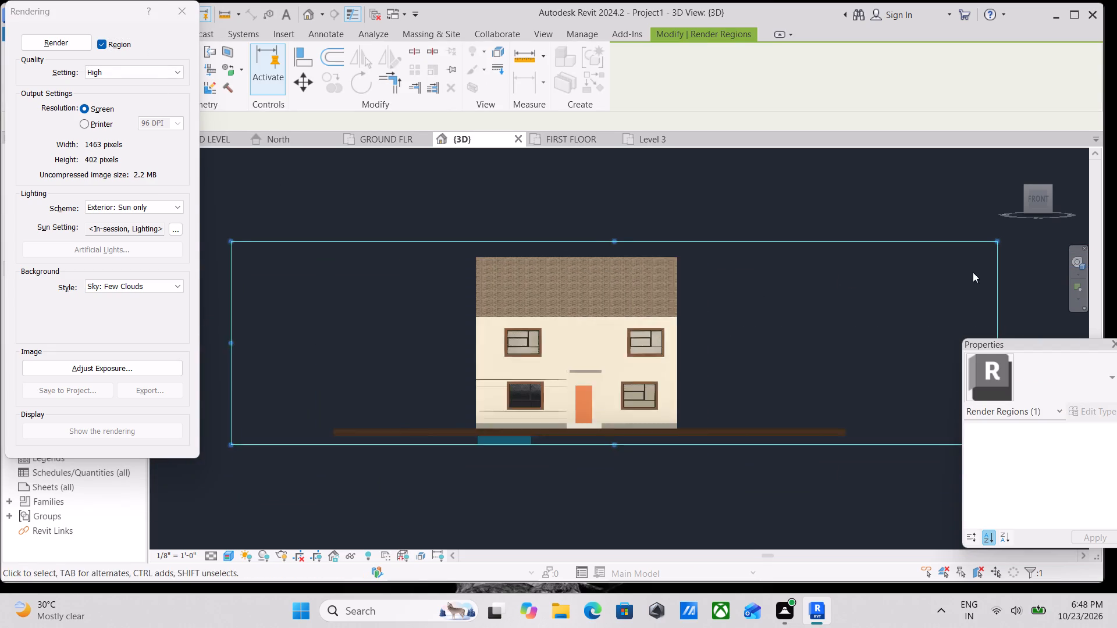
middle_drag(973, 272, 878, 213)
drag(904, 282, 656, 299)
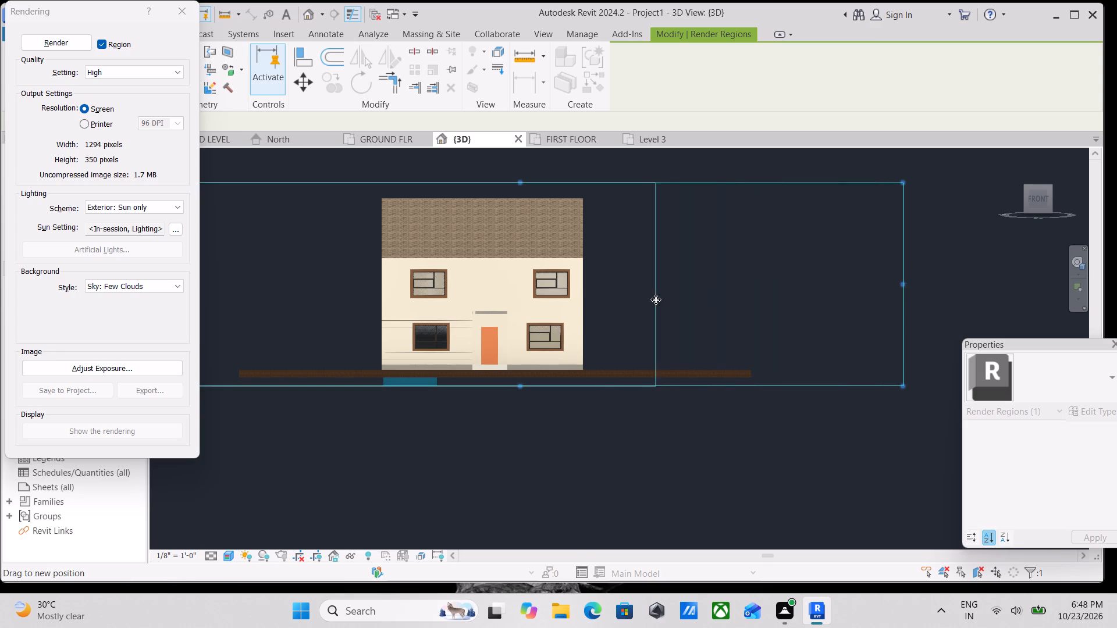
drag(656, 299, 624, 304)
middle_drag(737, 299, 1045, 301)
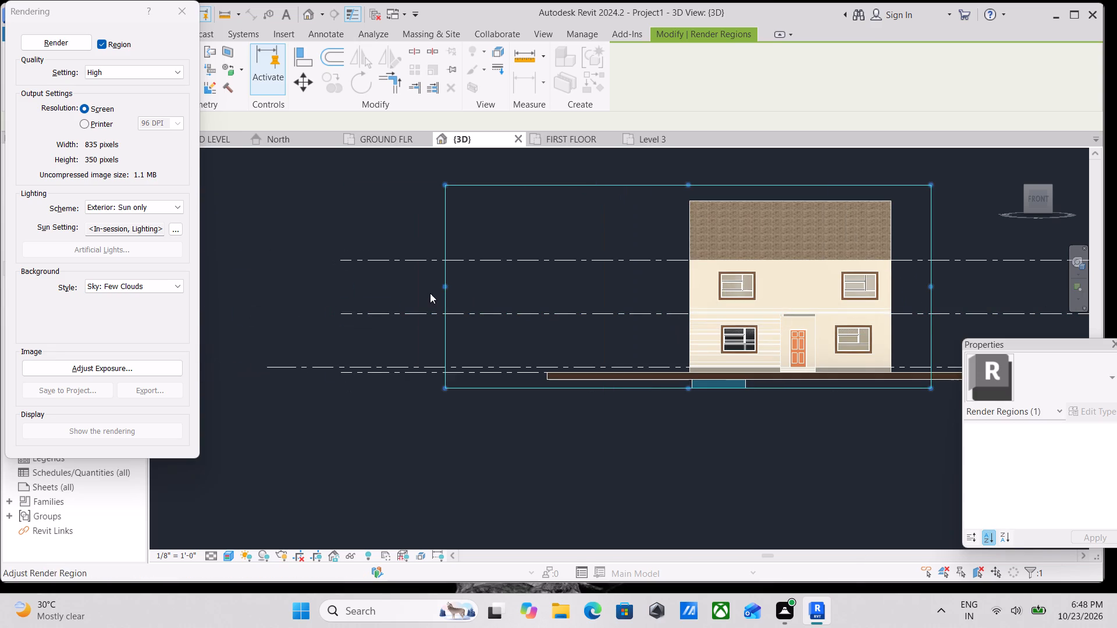
drag(450, 287, 660, 301)
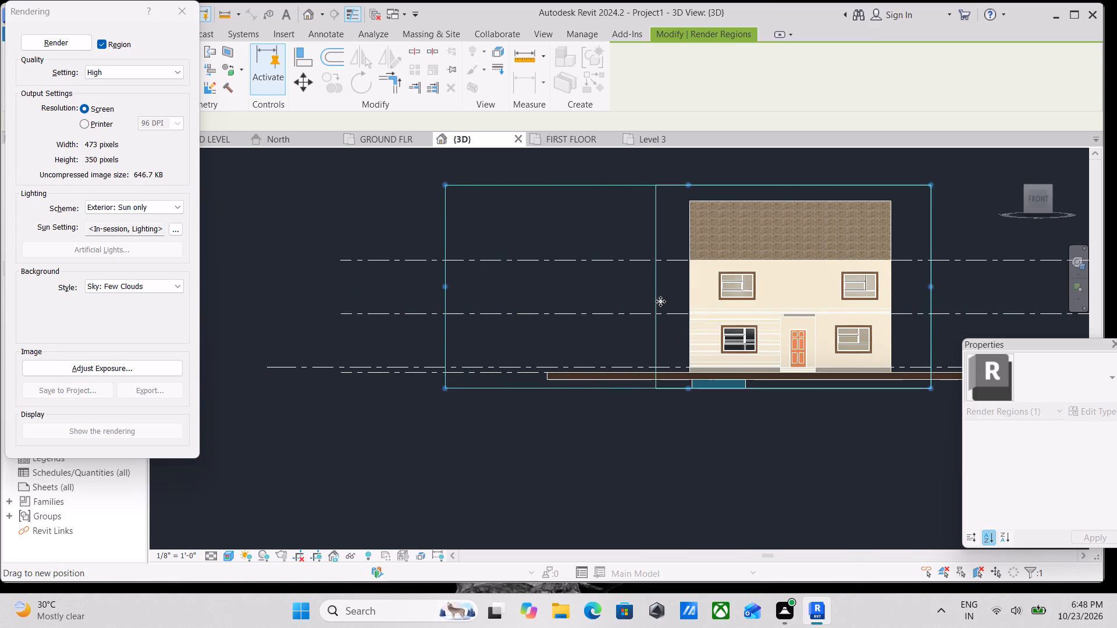
drag(660, 301, 662, 302)
scroll(746, 326, up, 1)
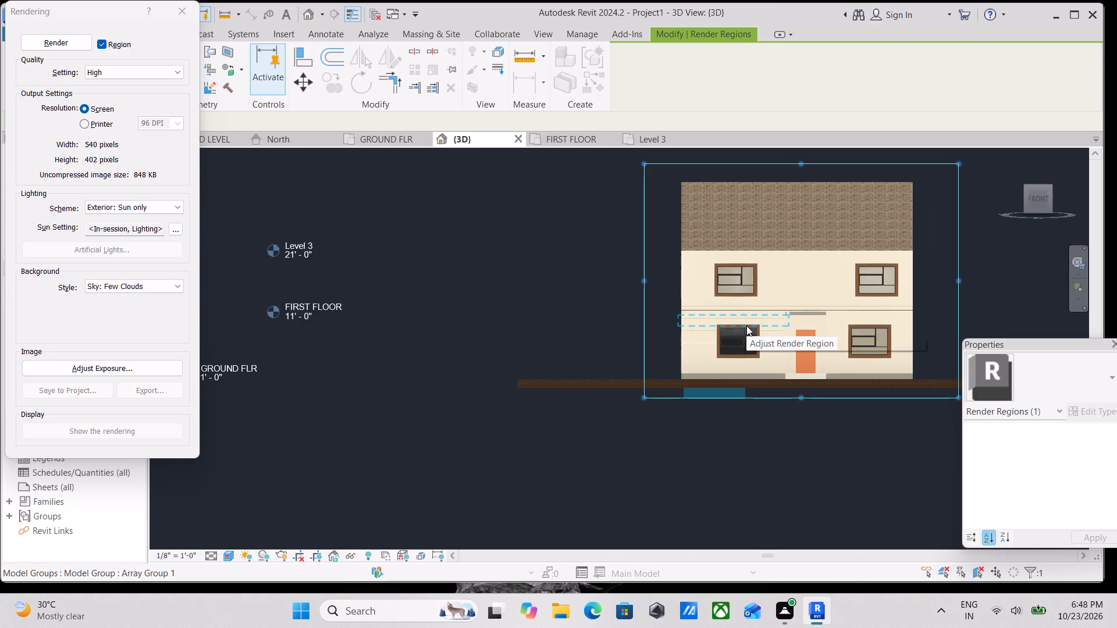
Start rendering the framed region of the house front.
text(RR)
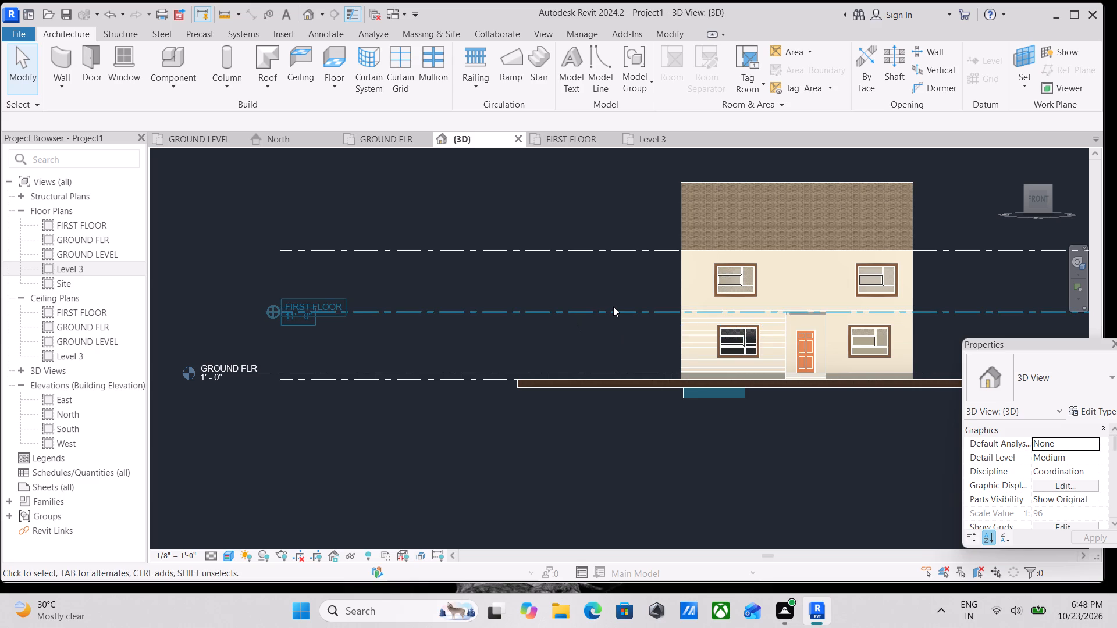
text(RR)
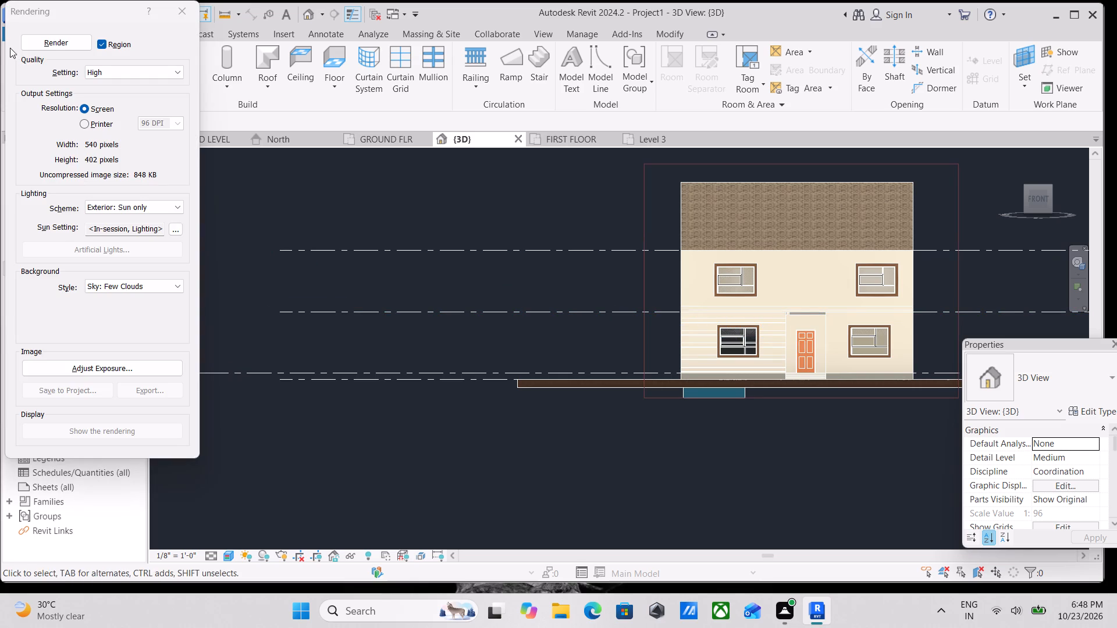
click(49, 42)
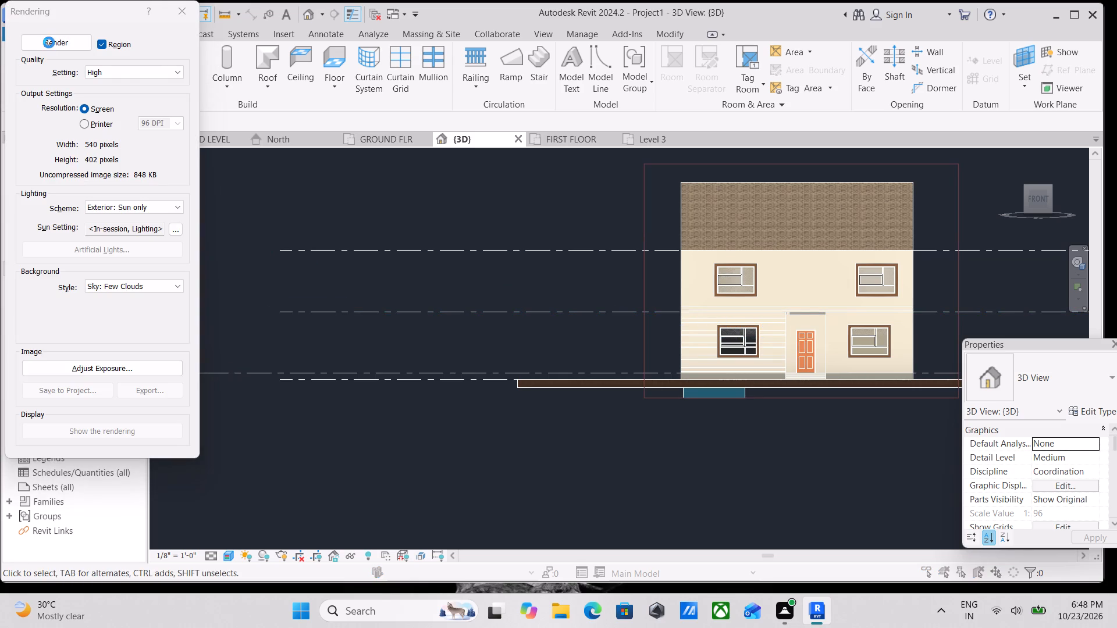
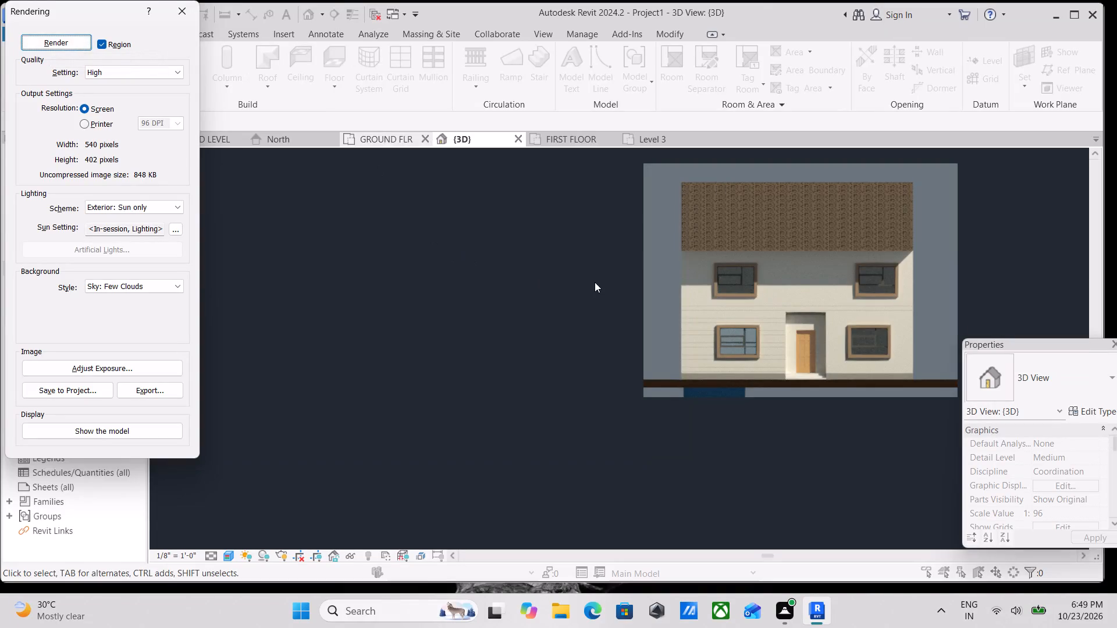
Capture a rectangular screenshot of the complete front rendering with Snipping Tool, including a small margin, and close the rendering settings.
middle_drag(591, 282, 477, 360)
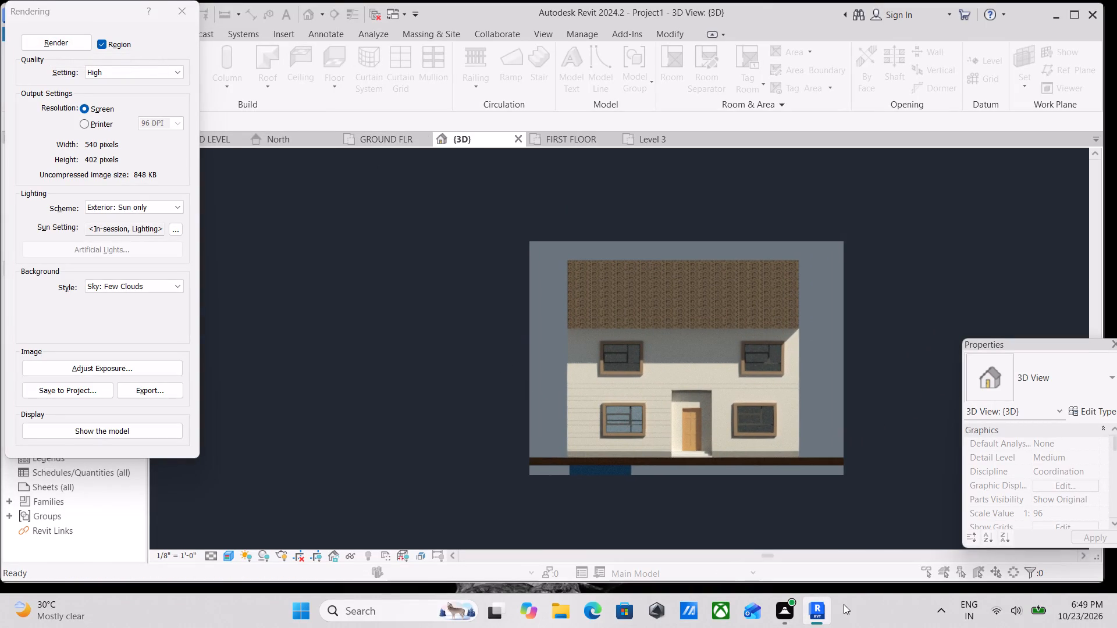
key(shift+super+s)
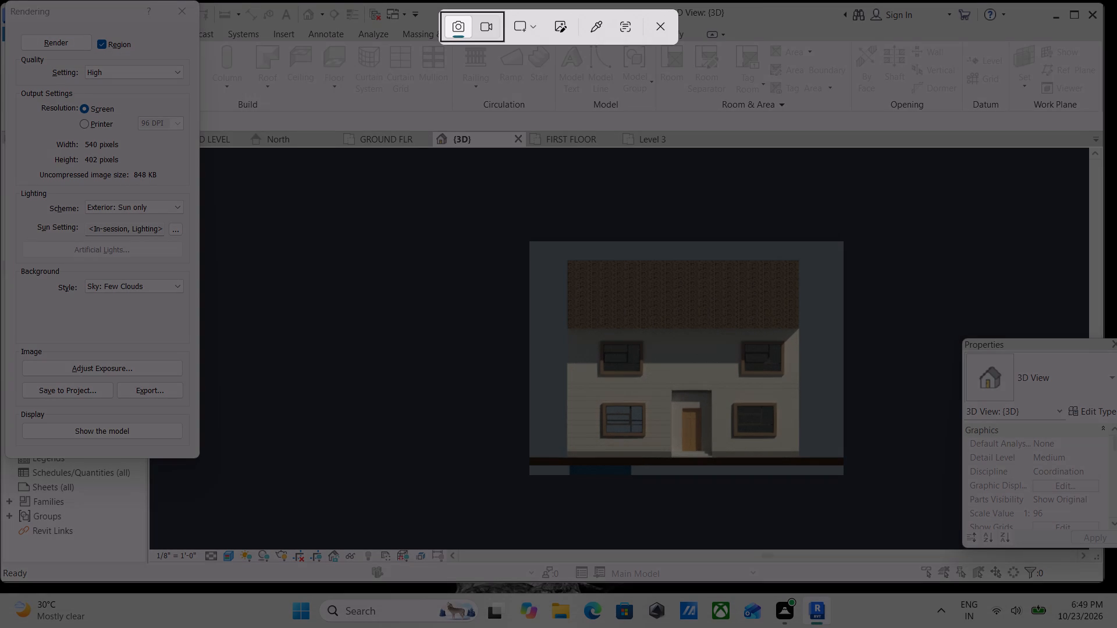
drag(511, 217, 731, 452)
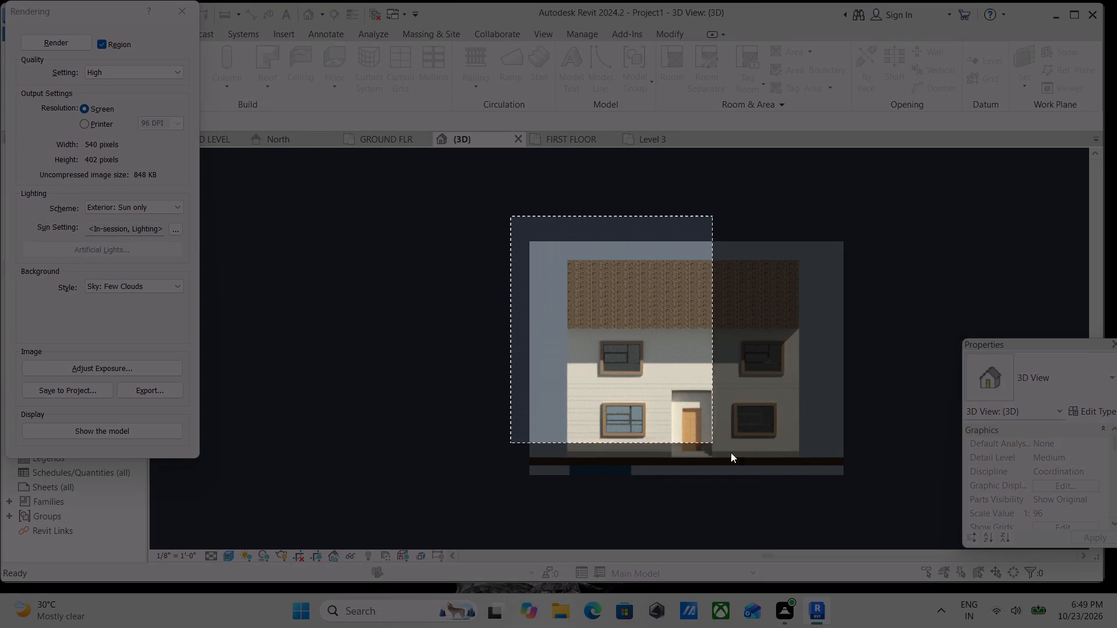
drag(731, 452, 868, 497)
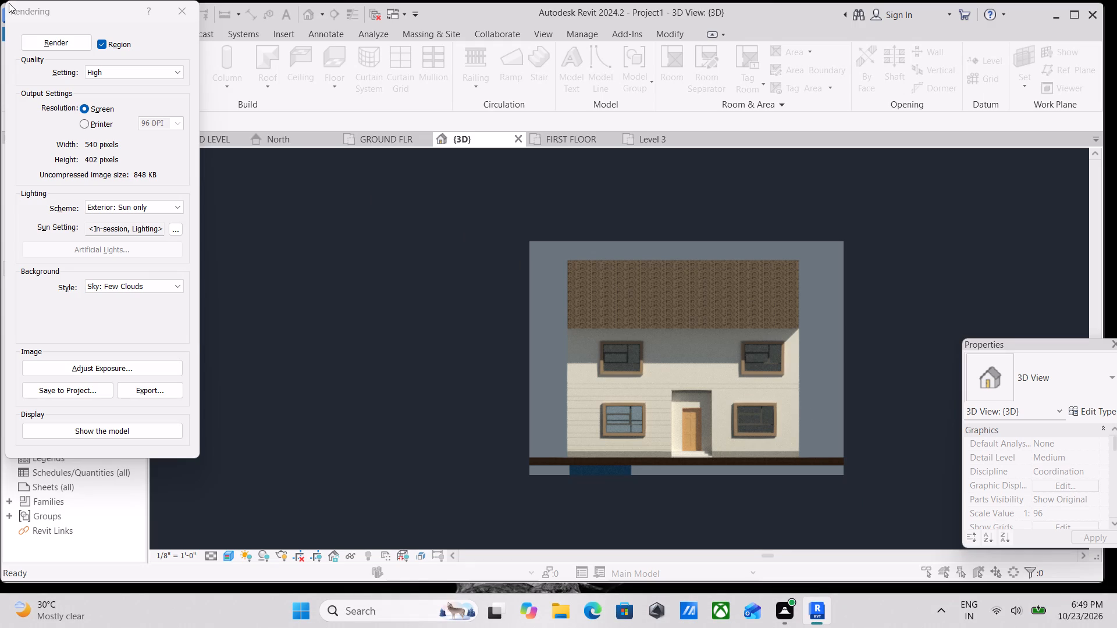
click(183, 10)
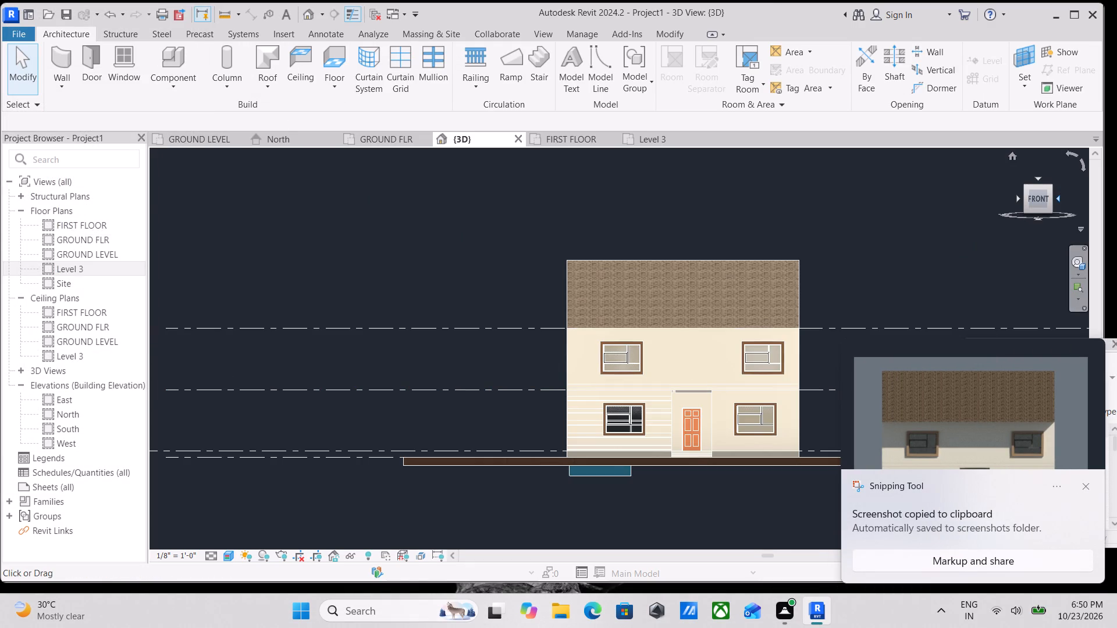
Orient the 3D view to the corner between the back and left sides, with the whole house in view.
click(1052, 202)
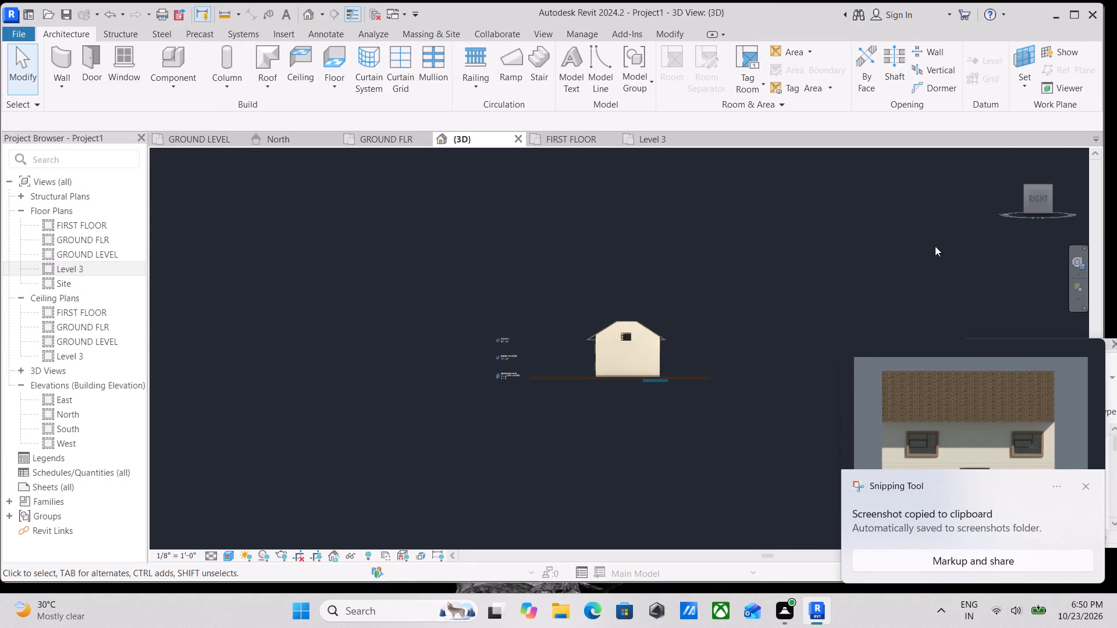
click(1051, 200)
click(1054, 201)
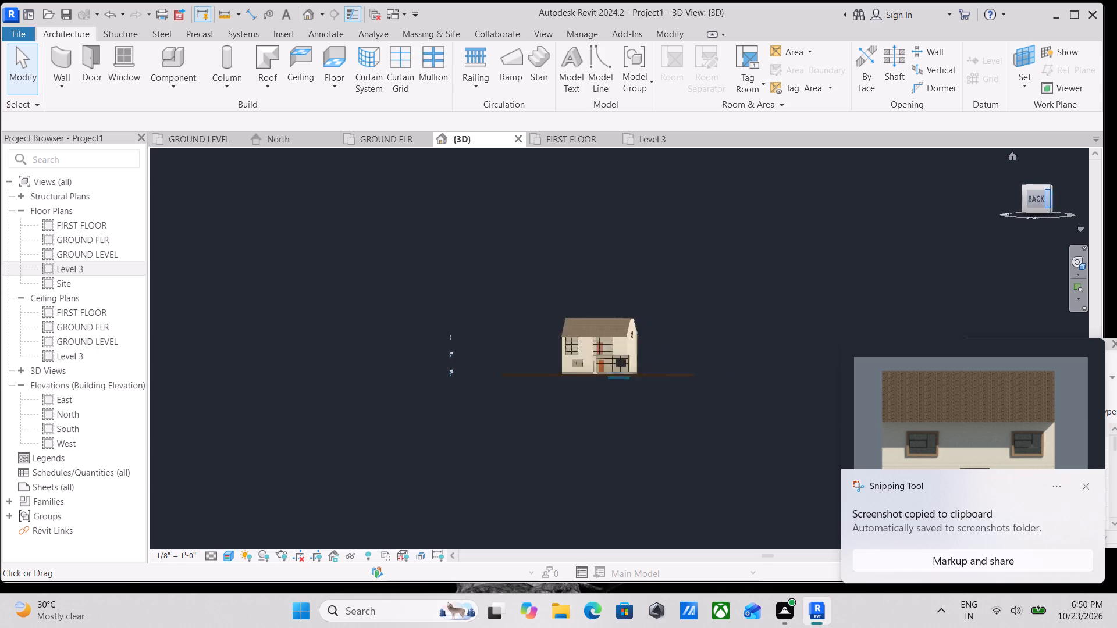
scroll(649, 311, up, 7)
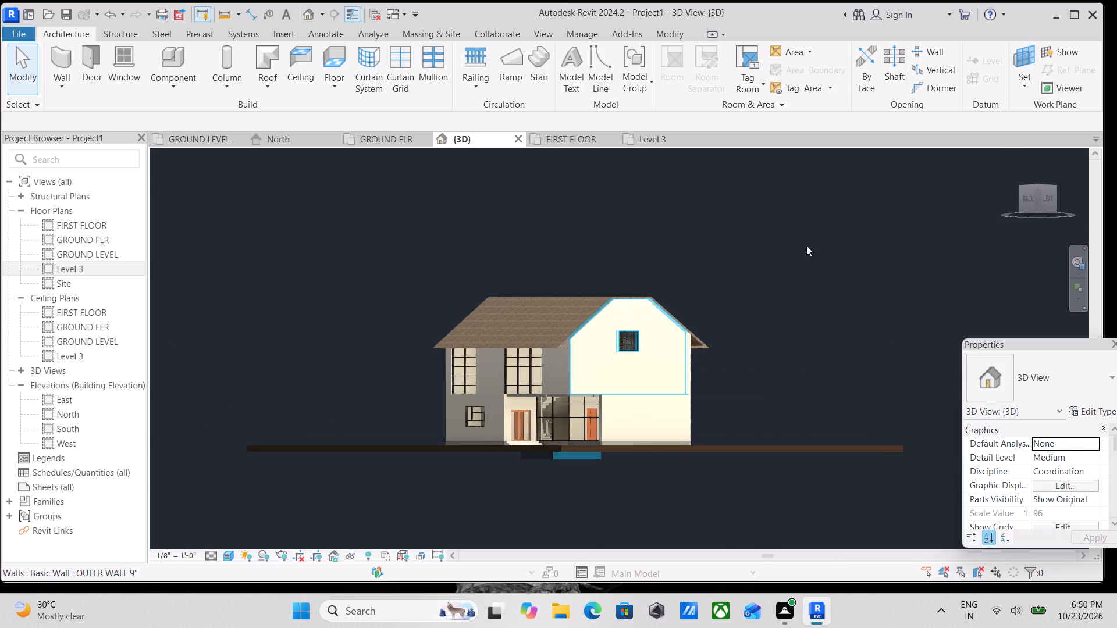
click(1026, 199)
scroll(750, 320, up, 3)
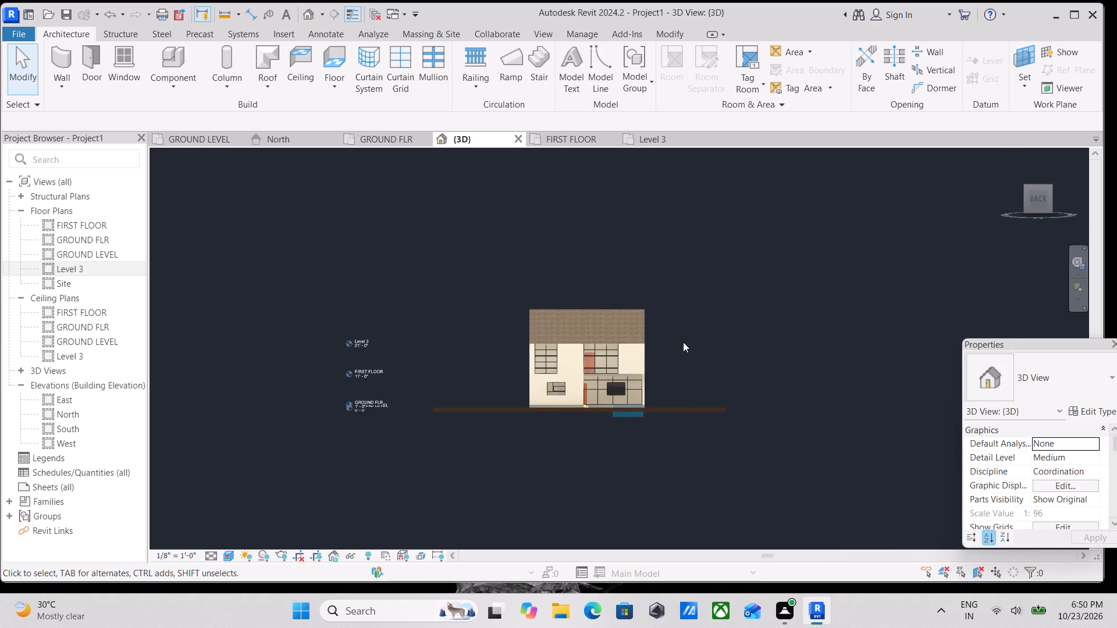
scroll(683, 342, up, 3)
middle_drag(673, 333, 746, 410)
scroll(746, 409, up, 2)
middle_drag(746, 408, 762, 404)
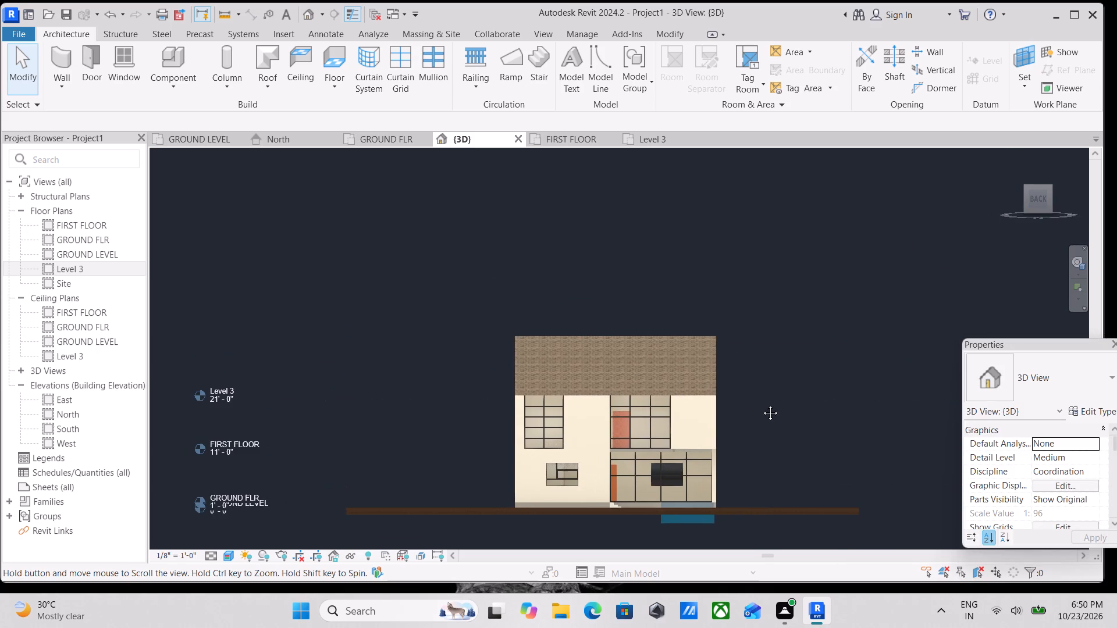
middle_drag(762, 404, 771, 404)
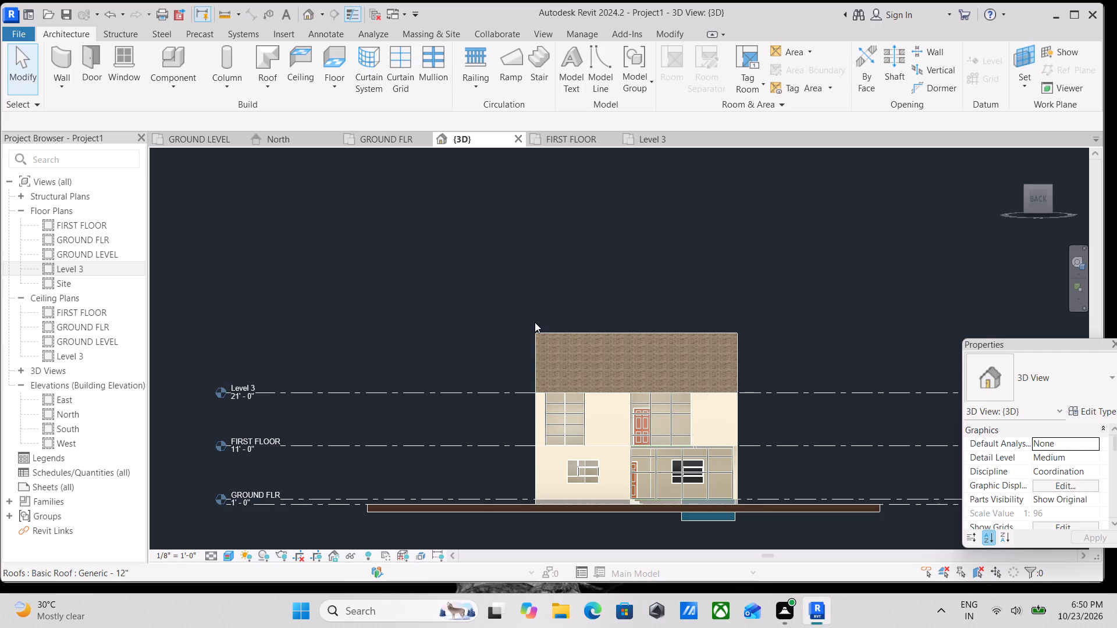
click(1049, 197)
scroll(696, 367, up, 2)
scroll(695, 367, down, 1)
scroll(695, 367, up, 5)
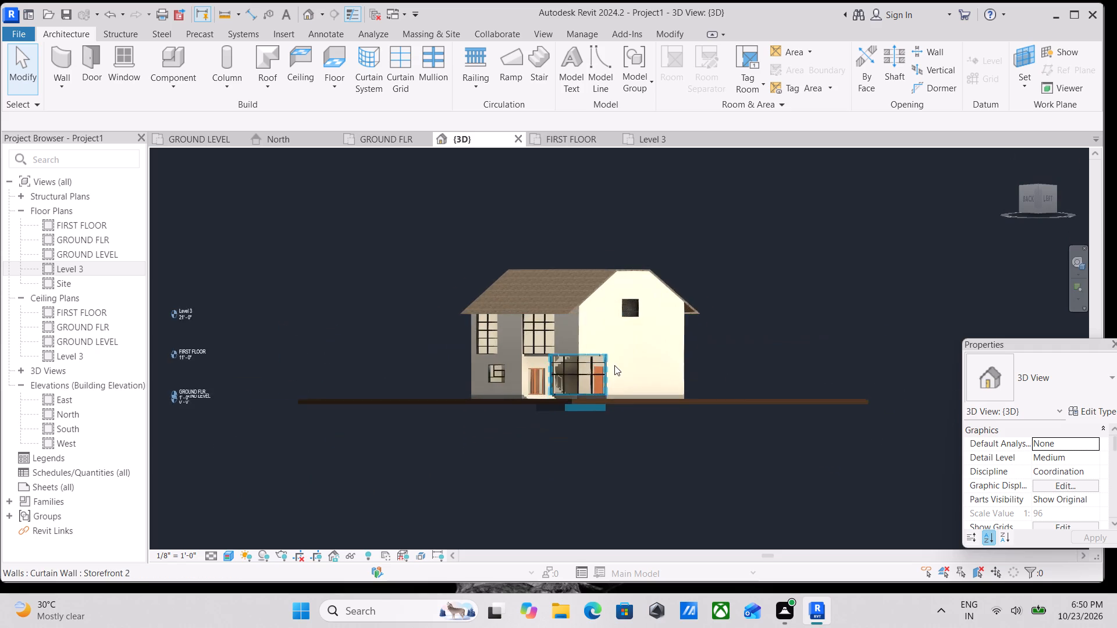
scroll(614, 365, up, 2)
middle_drag(614, 365, 714, 449)
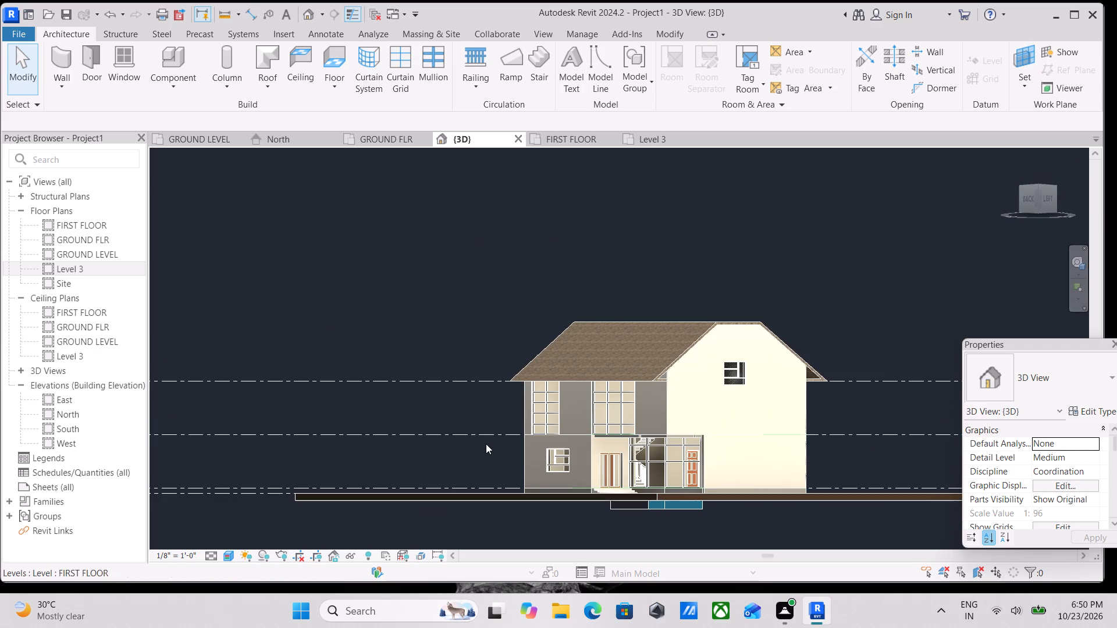
Reopen the rendering settings and fit the render region around the house's back-left view, side margins included, with its lower edge at ground level.
text(RR)
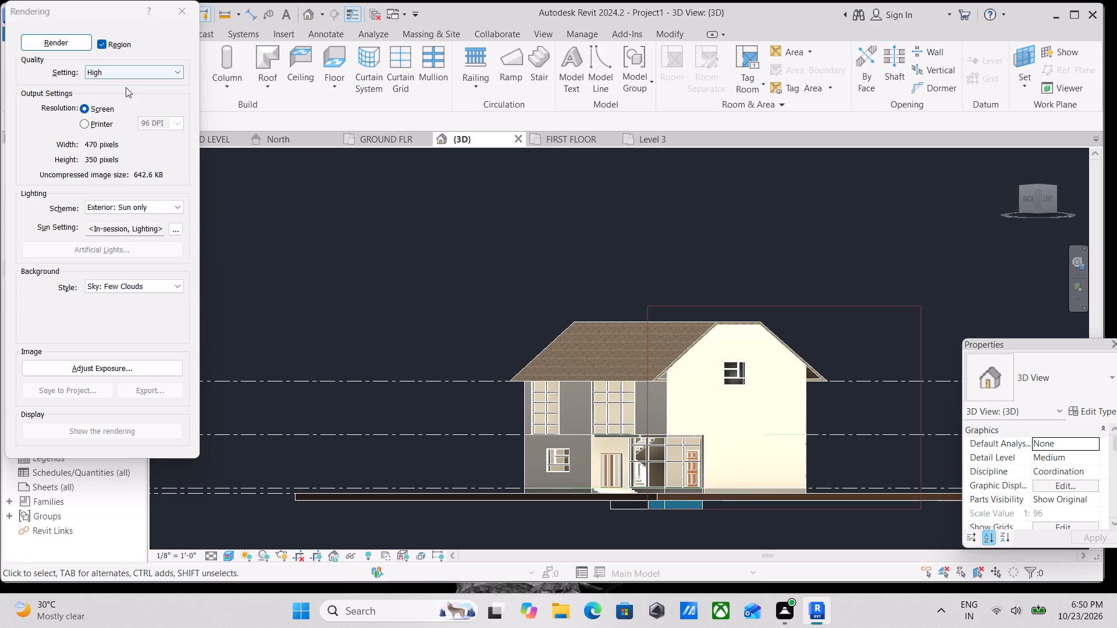
click(706, 302)
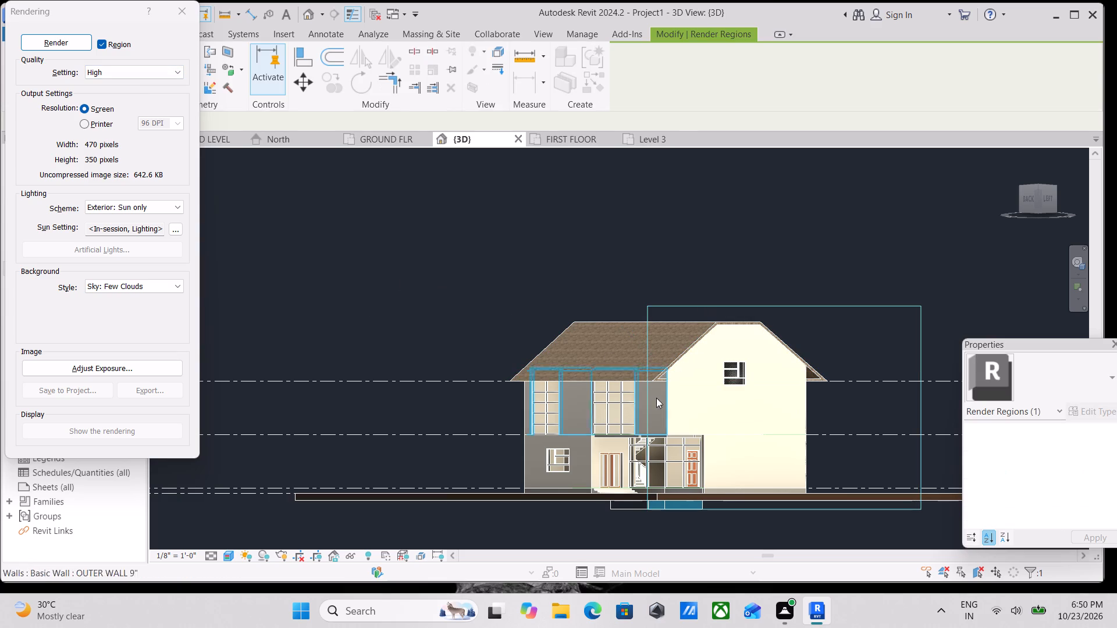
drag(644, 408, 501, 413)
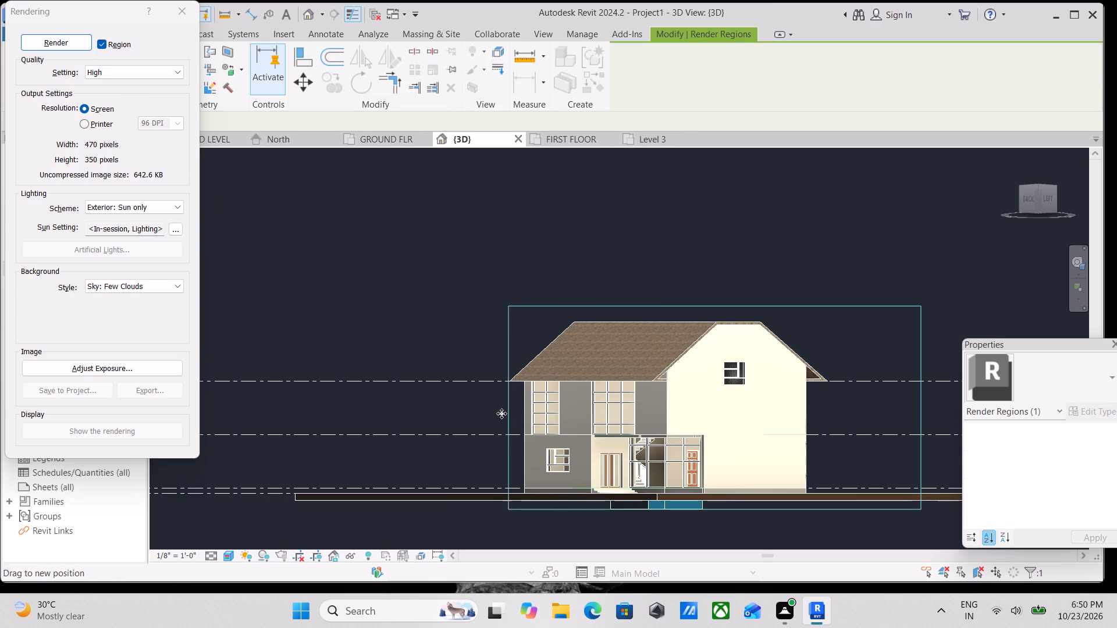
drag(501, 413, 476, 415)
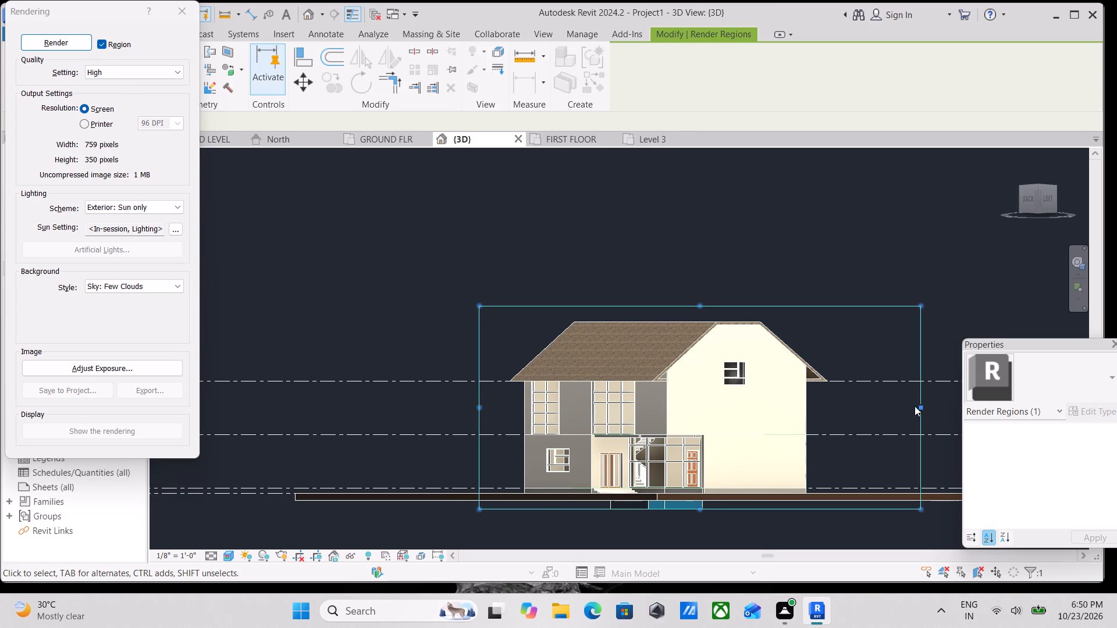
drag(921, 406, 840, 406)
scroll(710, 494, up, 1)
drag(648, 510, 646, 494)
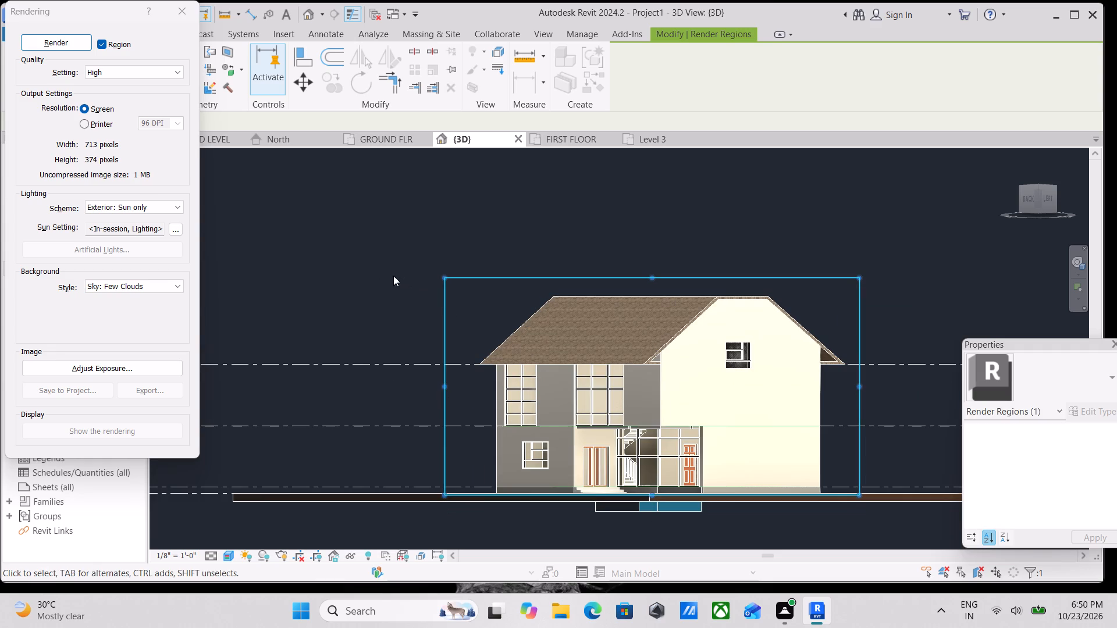
Start rendering the framed back-left view of the house at High quality.
click(65, 42)
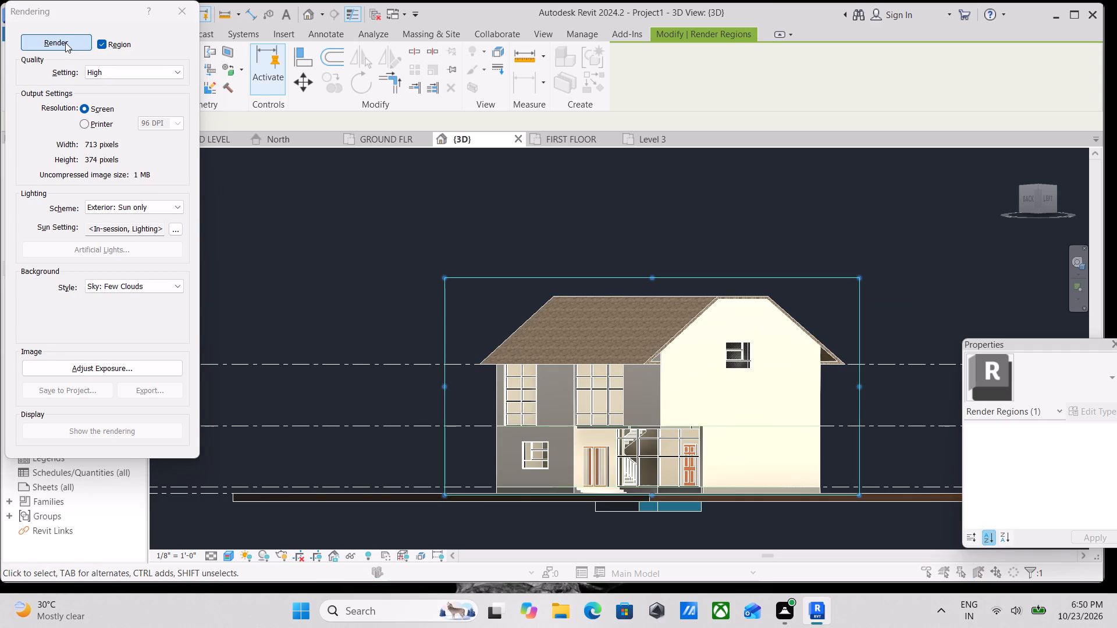
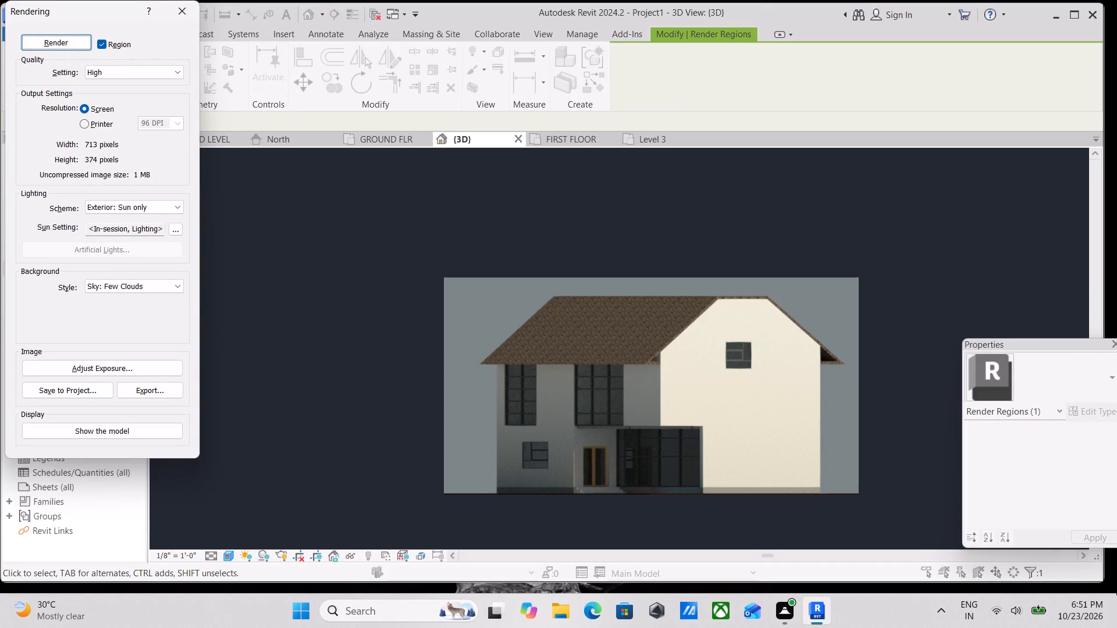
Capture a screen snip of the rendered house image and close the Rendering dialog.
key(shift+super+s)
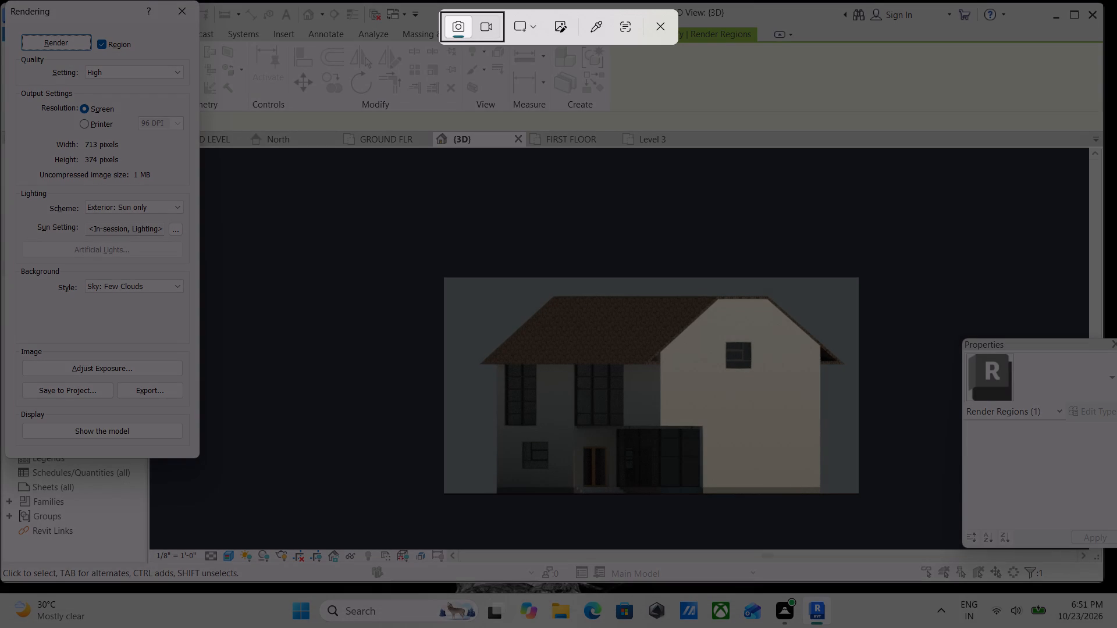
drag(444, 273, 874, 508)
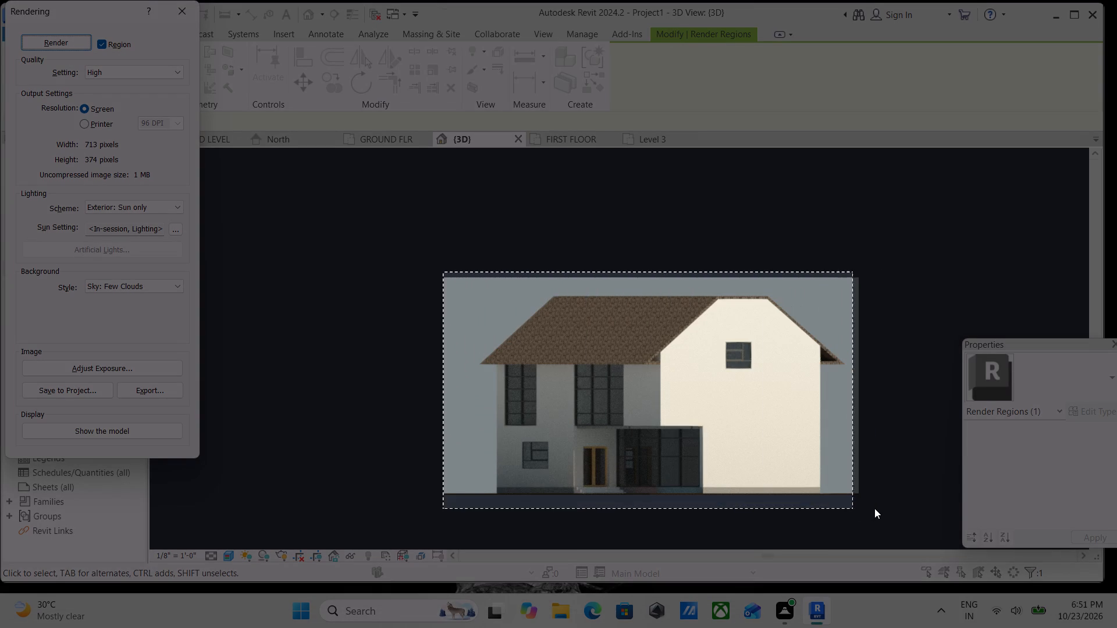
drag(874, 508, 892, 508)
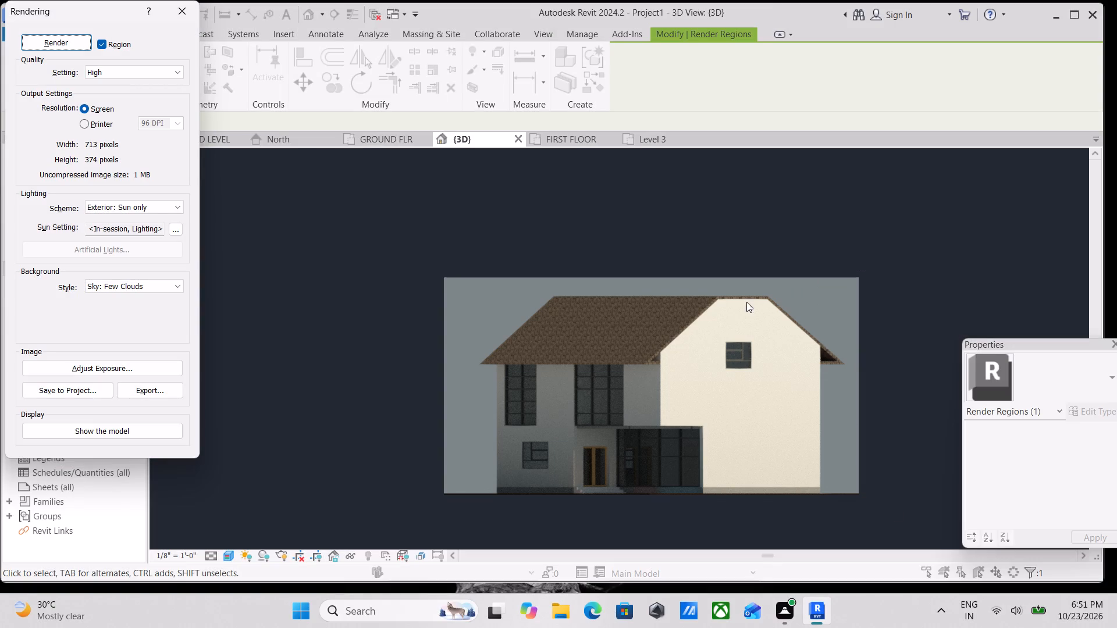
click(173, 5)
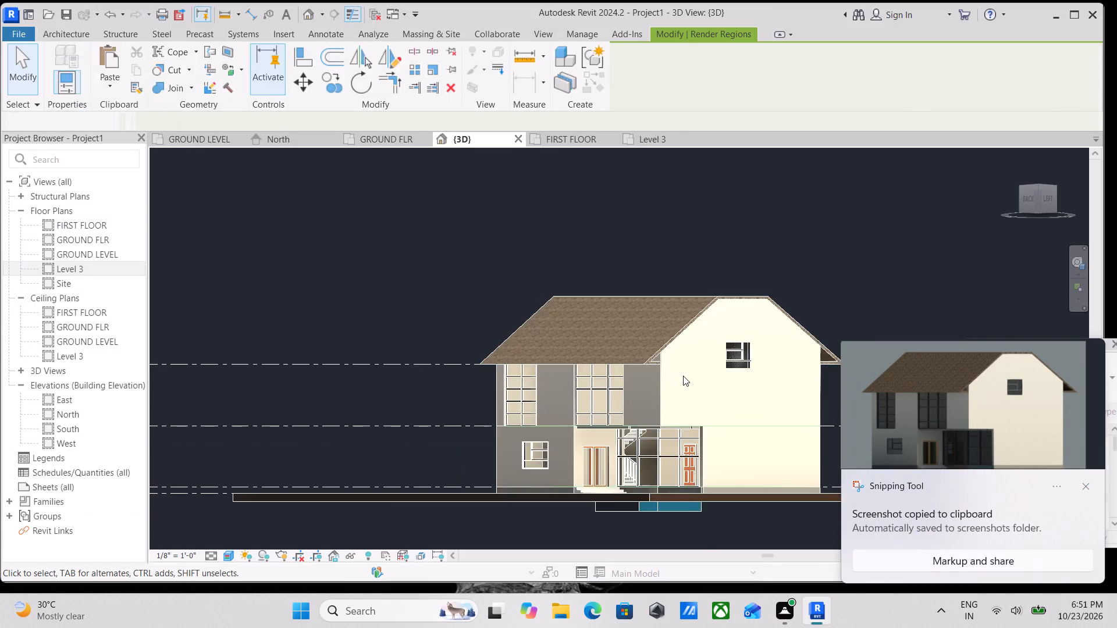
Capture a screen snip of the unrendered house model in the 3D view.
scroll(683, 376, up, 2)
middle_drag(685, 367, 623, 333)
scroll(636, 326, down, 2)
middle_click(636, 326)
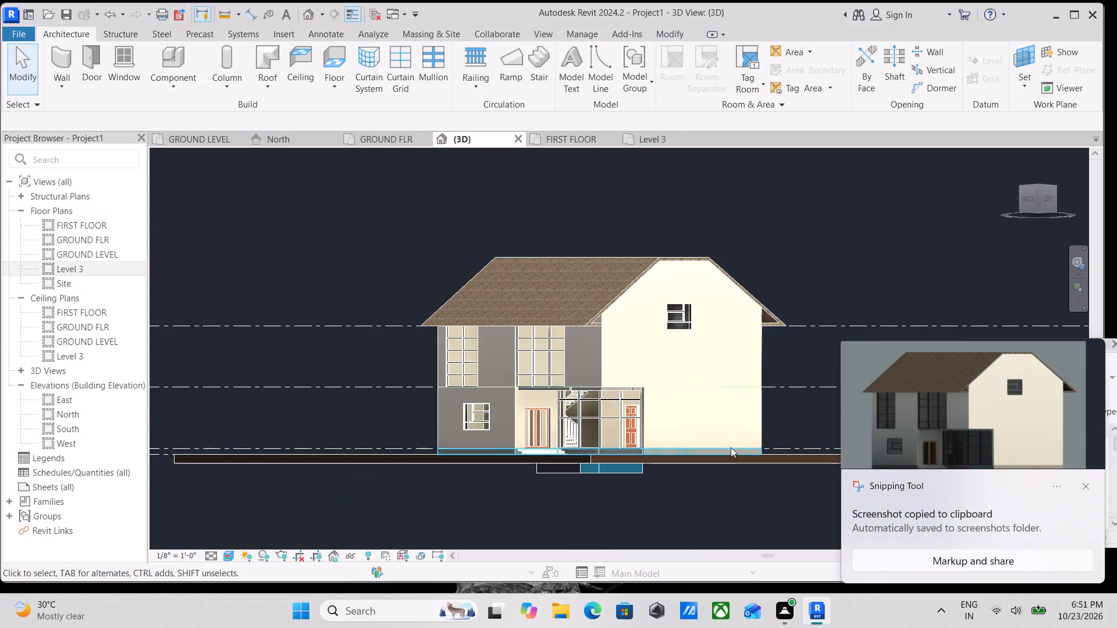
key(shift+super+s)
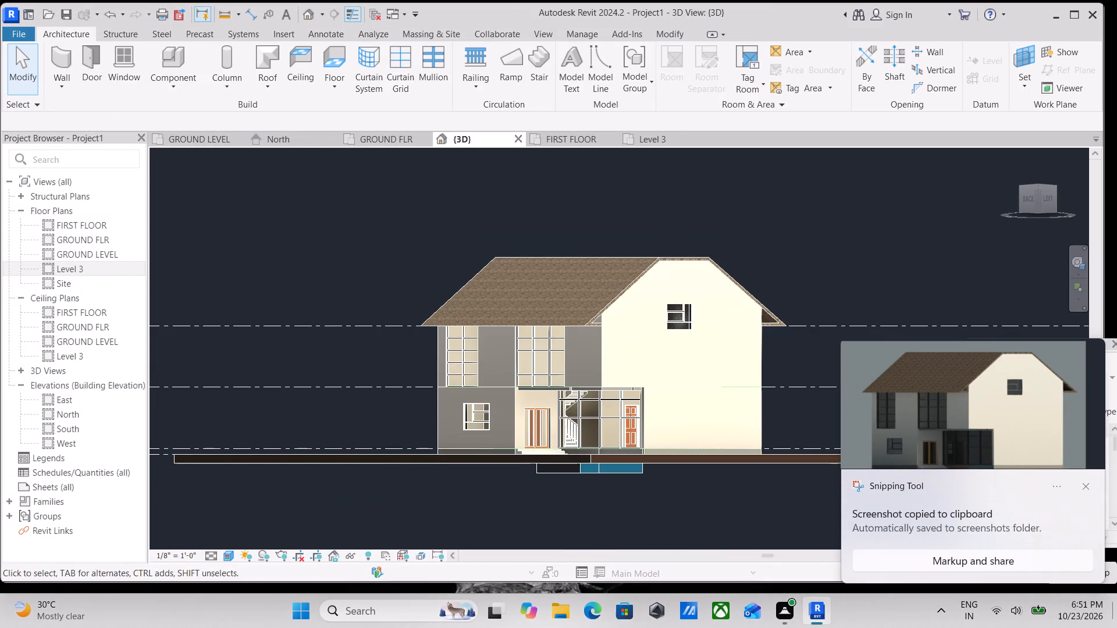
drag(380, 224, 810, 511)
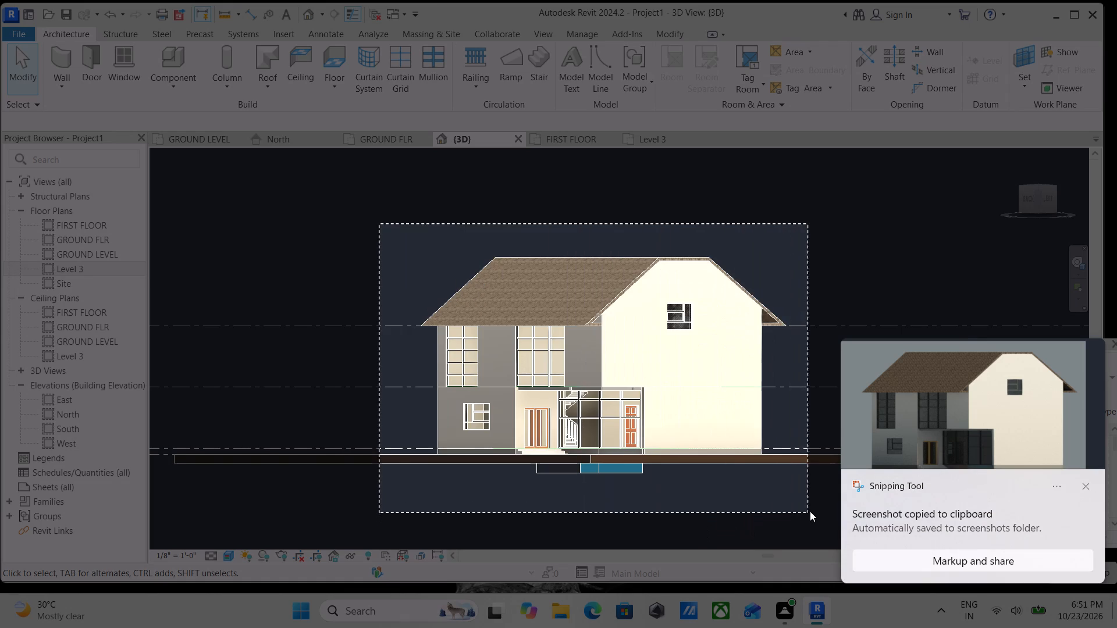
drag(810, 511, 799, 501)
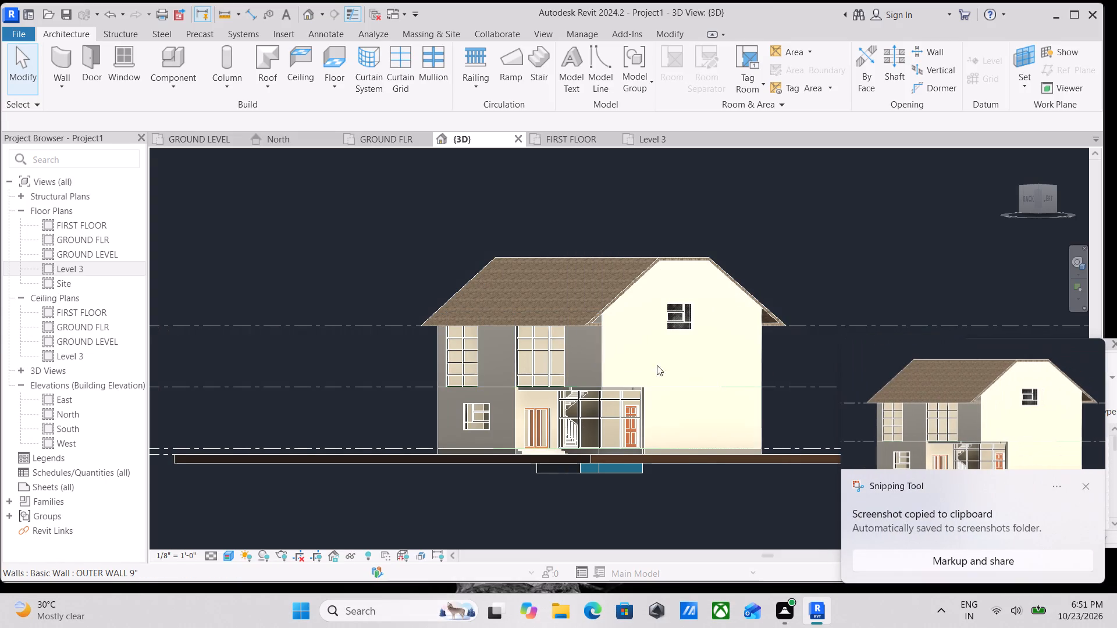
Save the model as a project file named VILLA PROJECT 1 on the Desktop.
click(13, 31)
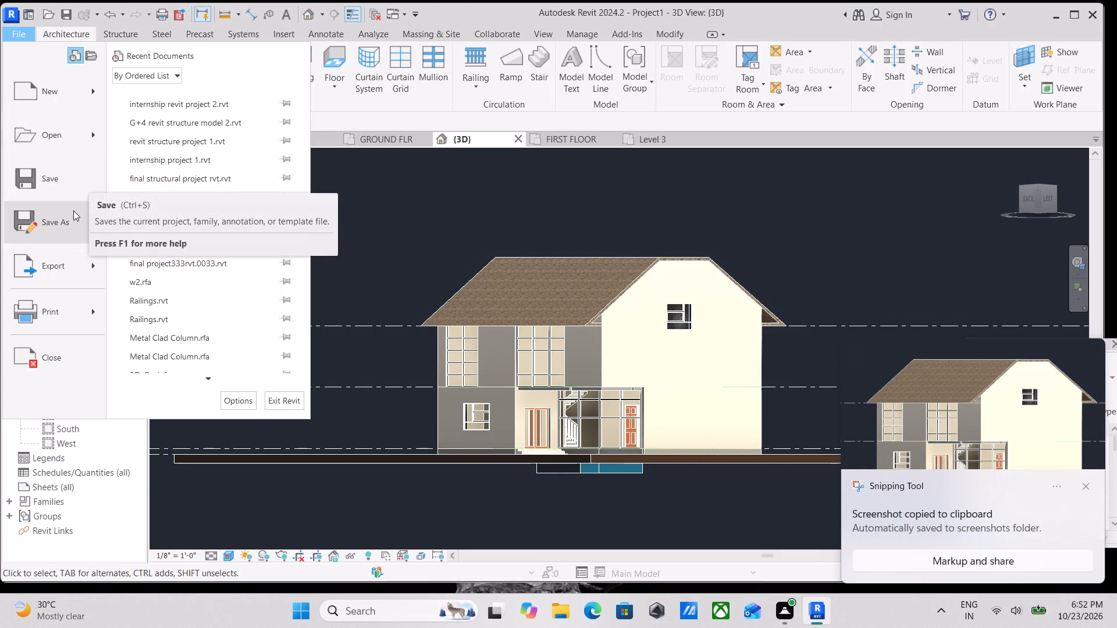
click(88, 216)
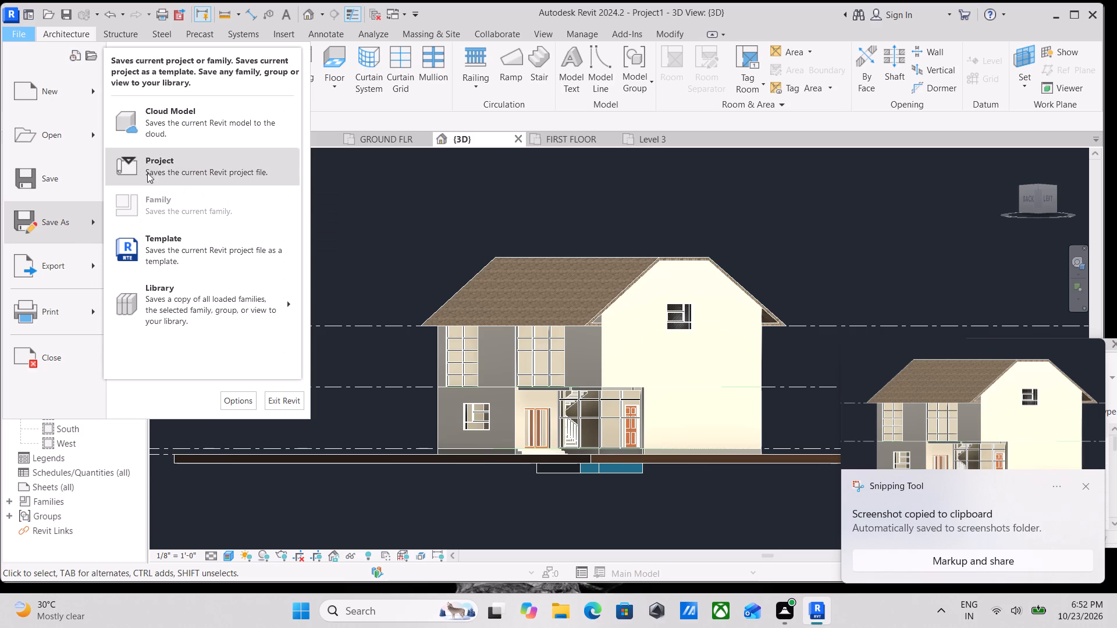
click(207, 168)
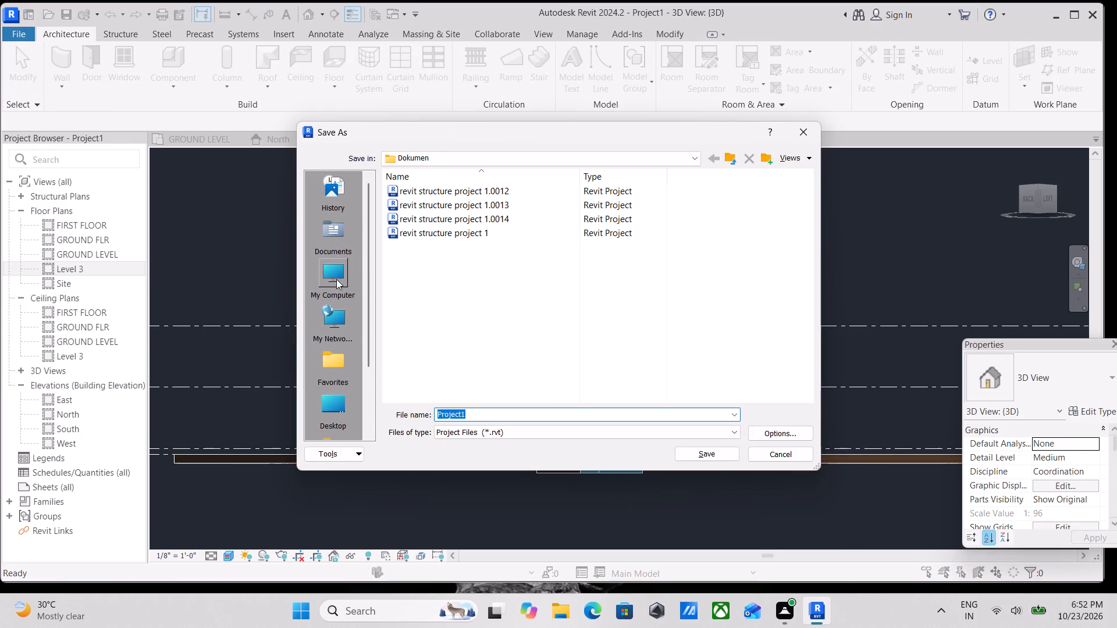
scroll(335, 336, down, 3)
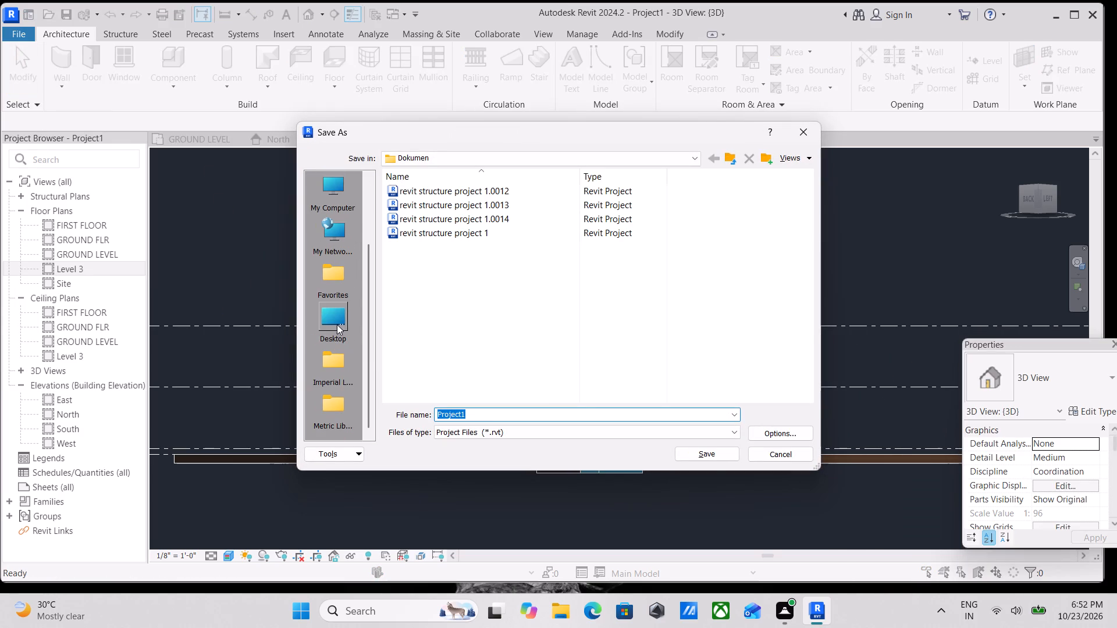
click(337, 324)
drag(482, 412, 423, 419)
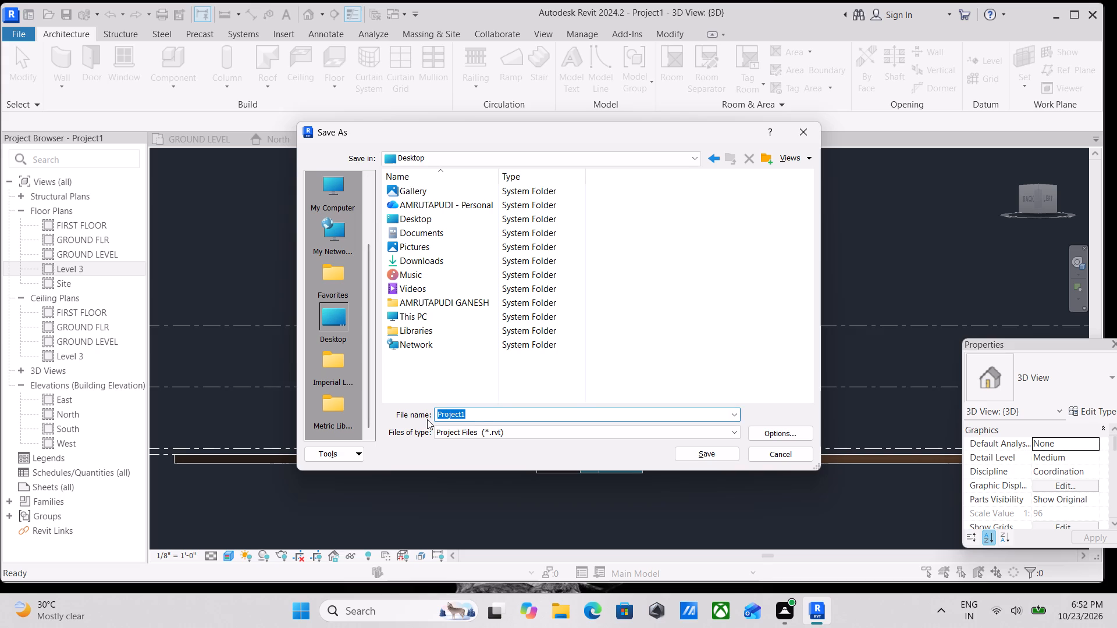
text(VILLA)
key(space)
text(PROJECT)
key(space)
key(1)
click(702, 454)
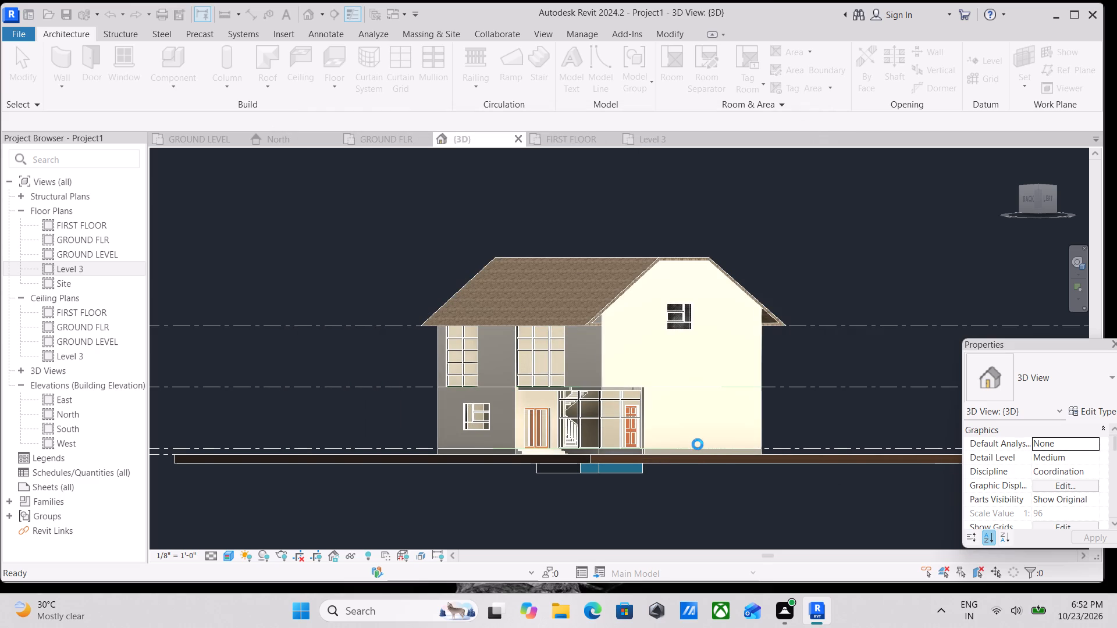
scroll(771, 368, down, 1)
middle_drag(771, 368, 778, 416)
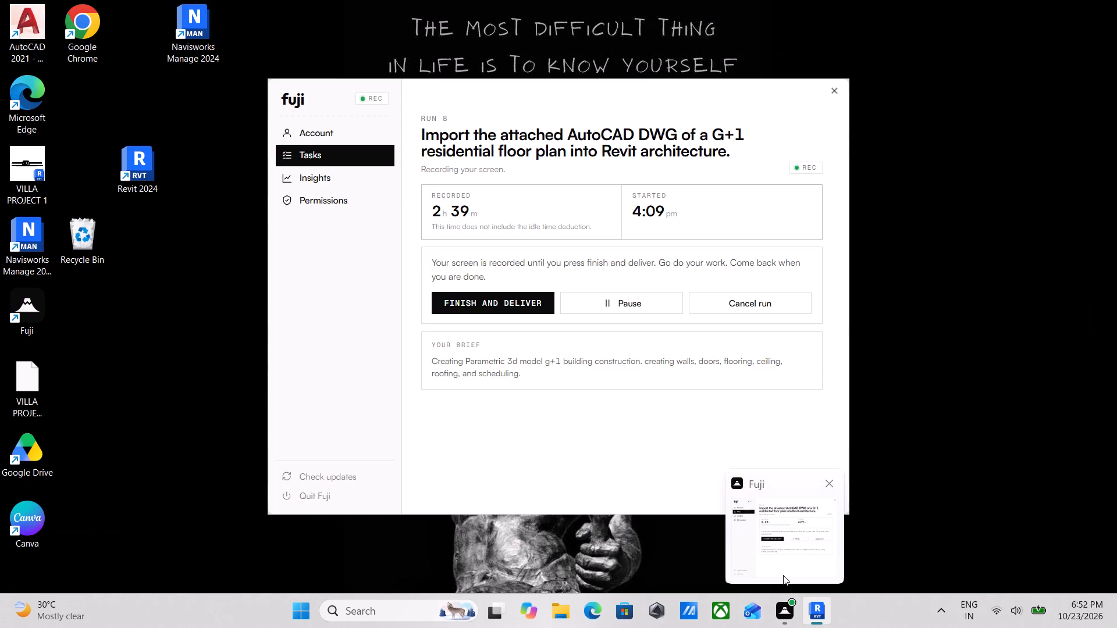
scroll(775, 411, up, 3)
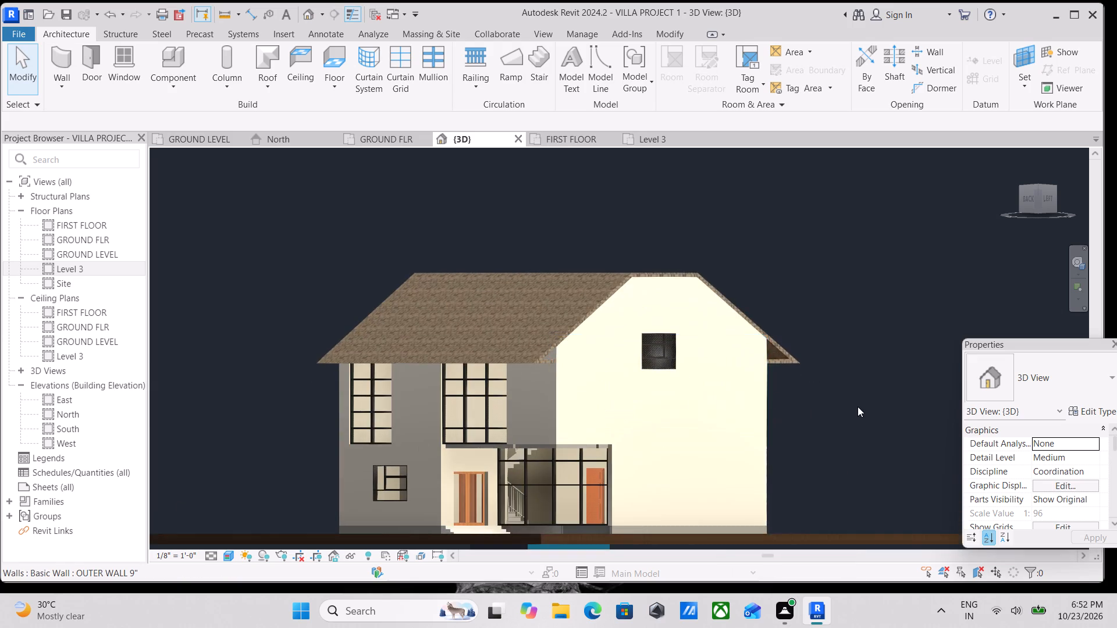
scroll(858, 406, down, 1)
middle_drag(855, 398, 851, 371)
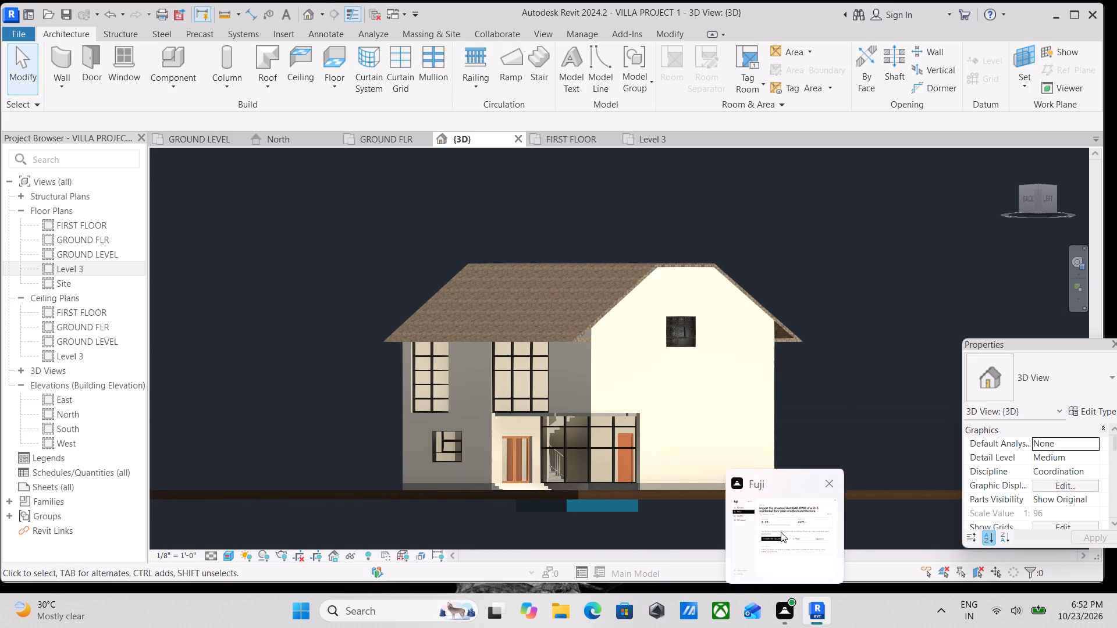